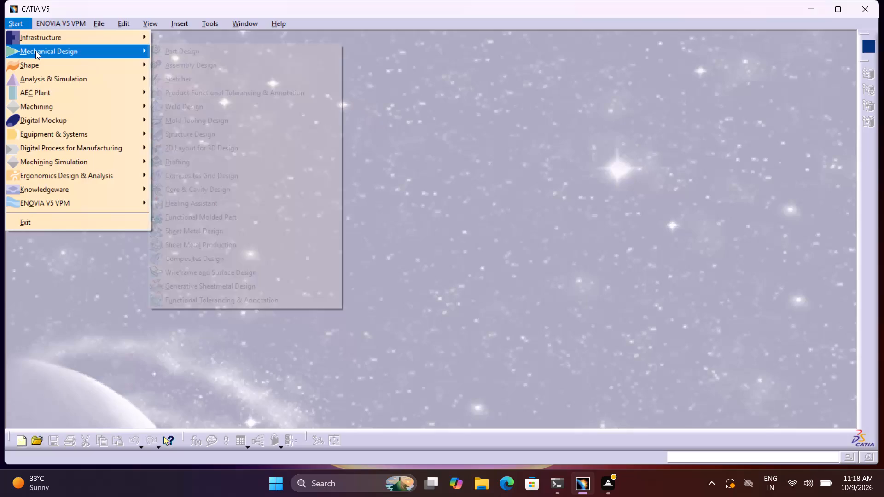
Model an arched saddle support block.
Create a new Part Design part named catia 12.
click(35, 51)
click(174, 48)
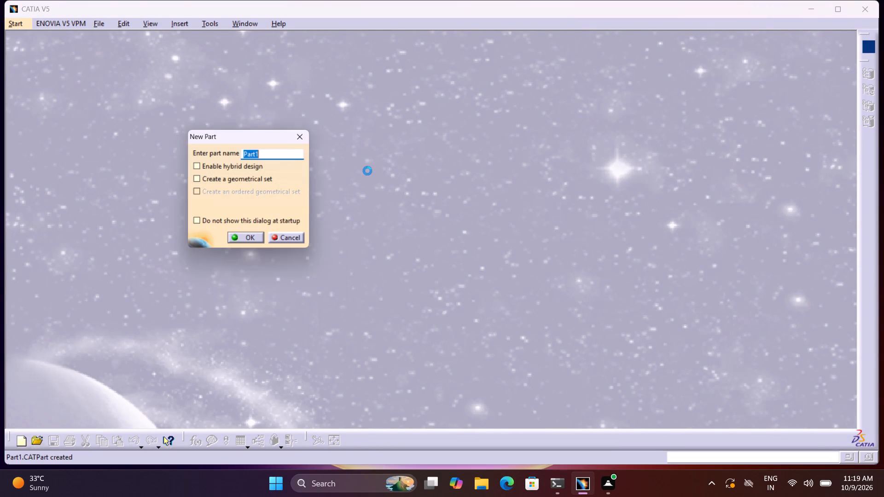
text(catia)
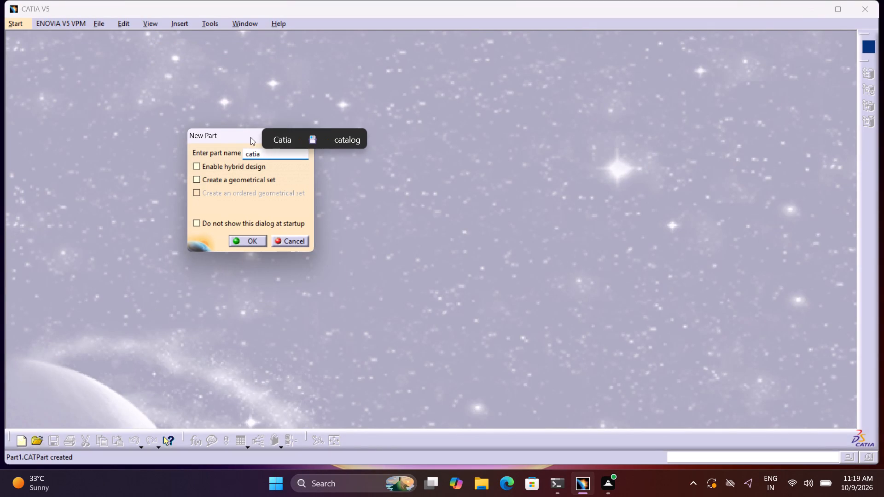
key(space)
text(12)
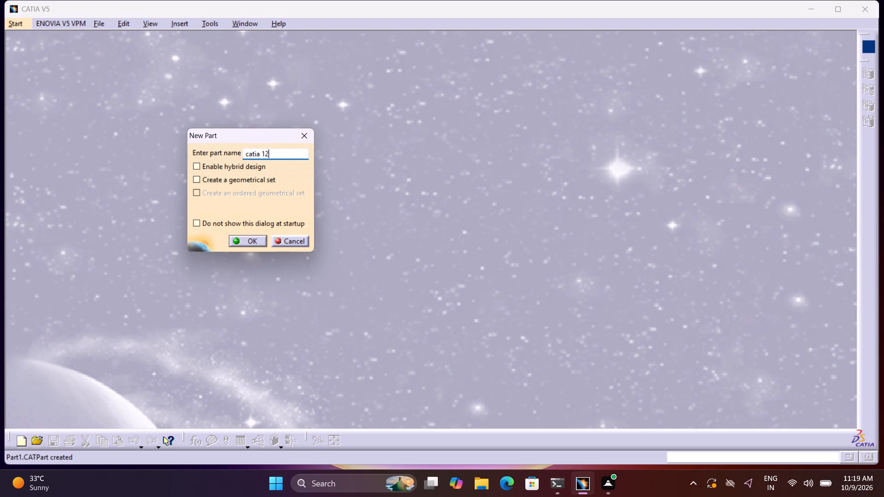
click(248, 238)
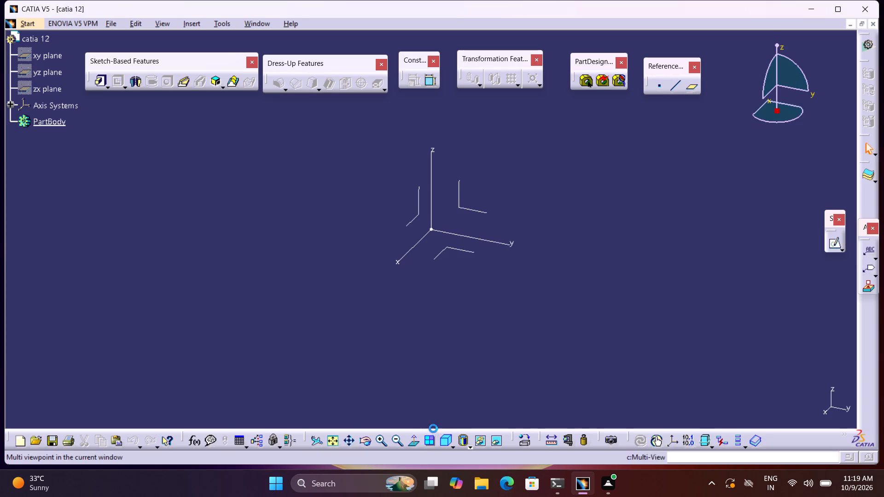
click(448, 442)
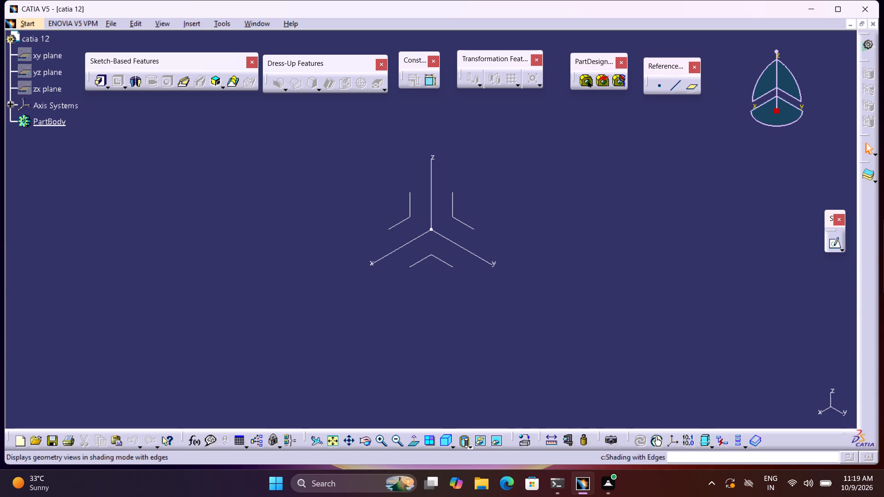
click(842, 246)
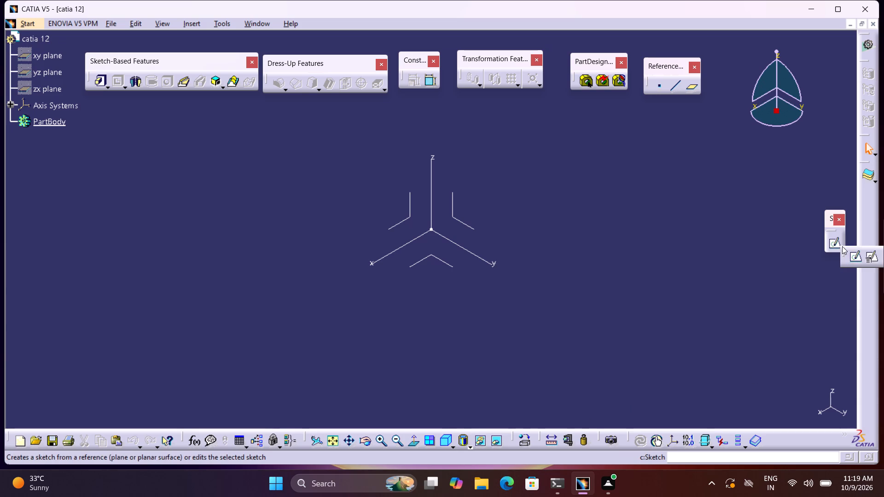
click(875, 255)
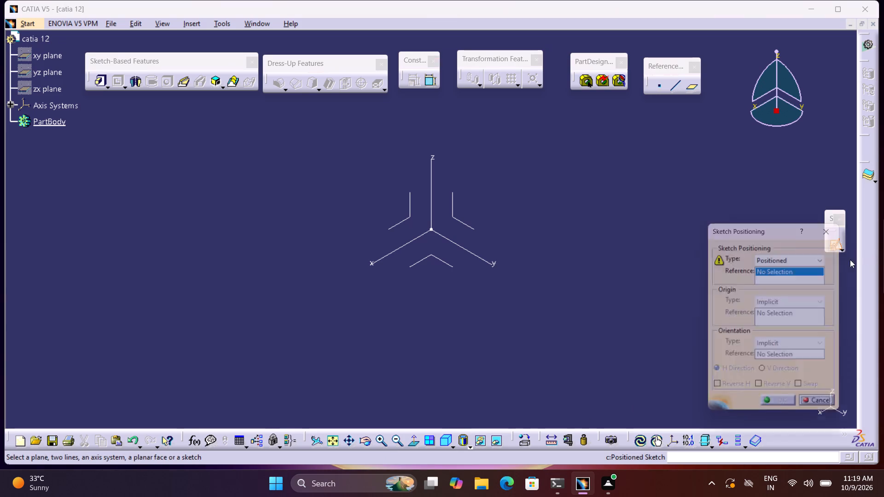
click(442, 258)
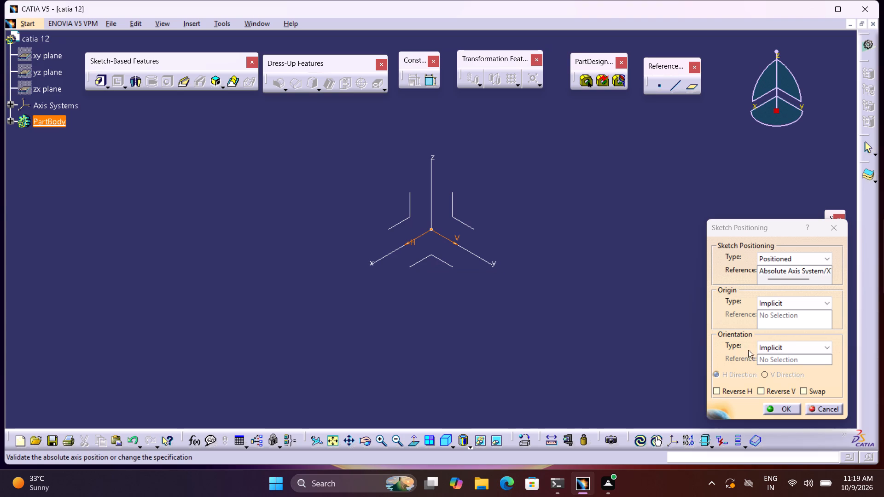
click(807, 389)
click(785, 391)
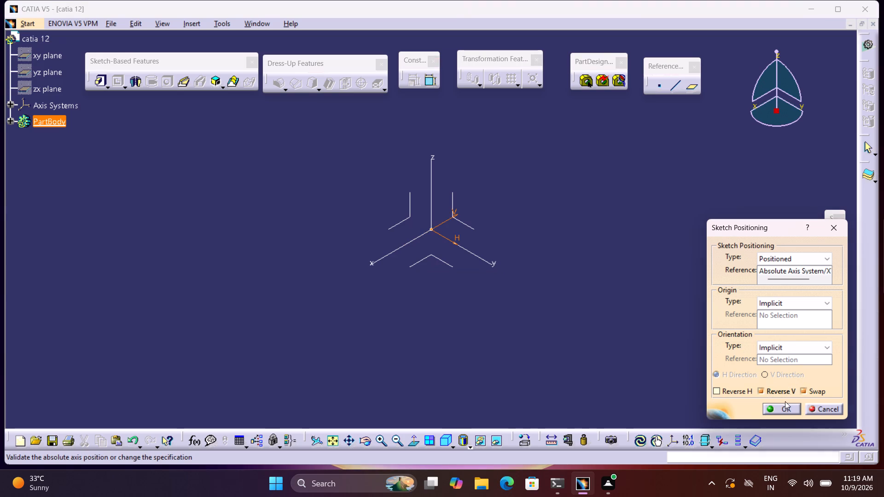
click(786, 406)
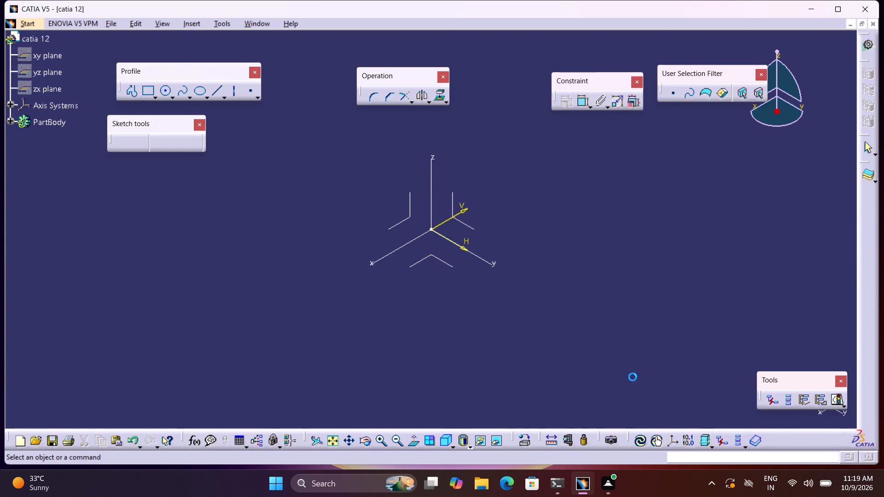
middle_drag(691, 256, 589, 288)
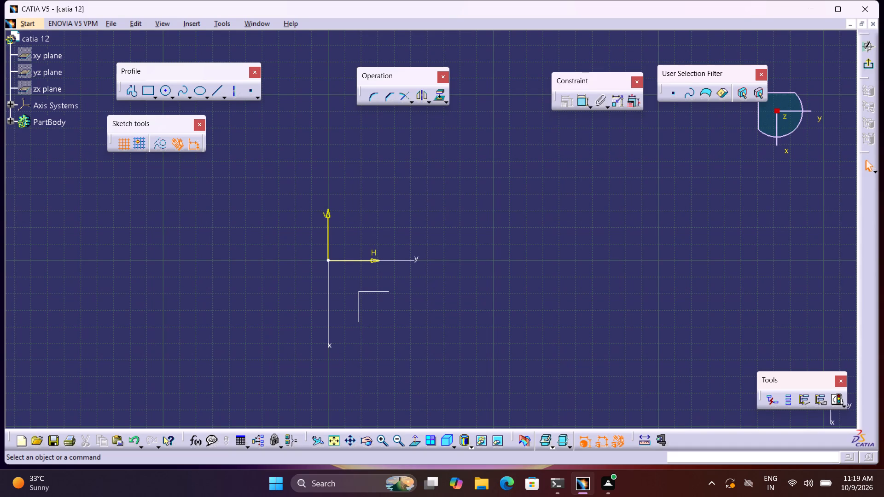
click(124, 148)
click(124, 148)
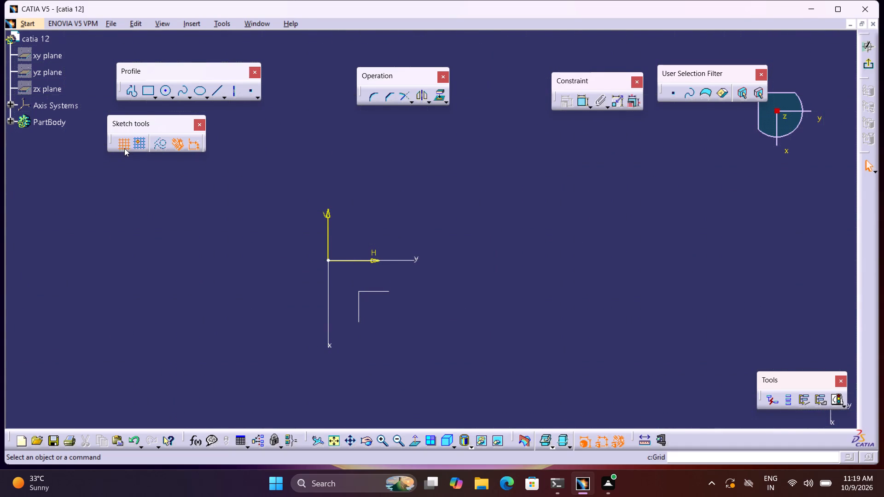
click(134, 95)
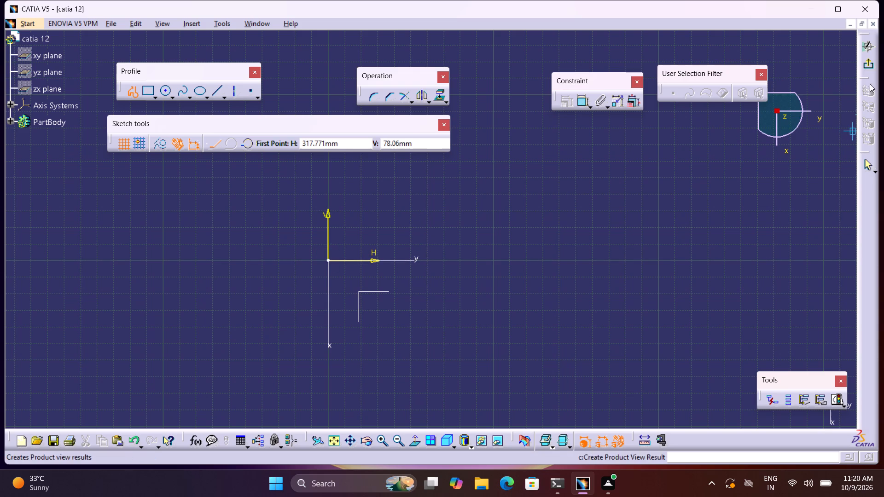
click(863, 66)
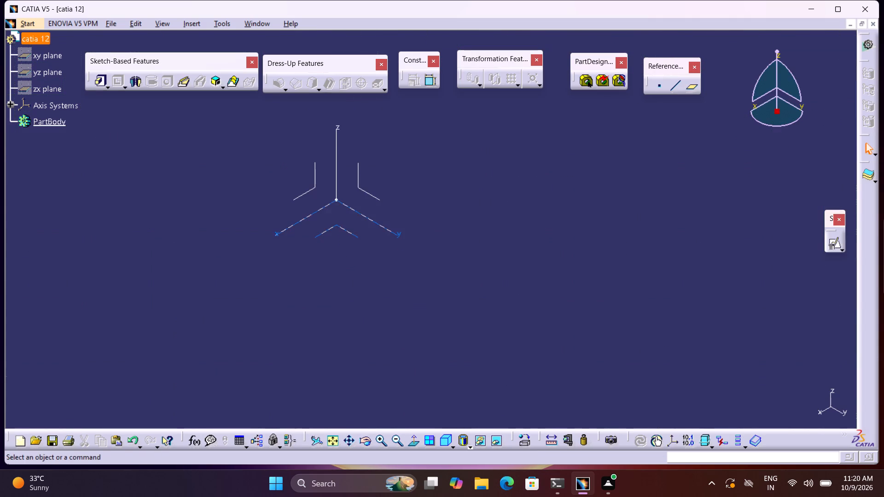
Create a positioned sketch on the absolute axis system's ZX plane with H and V swapped and H reversed.
click(301, 197)
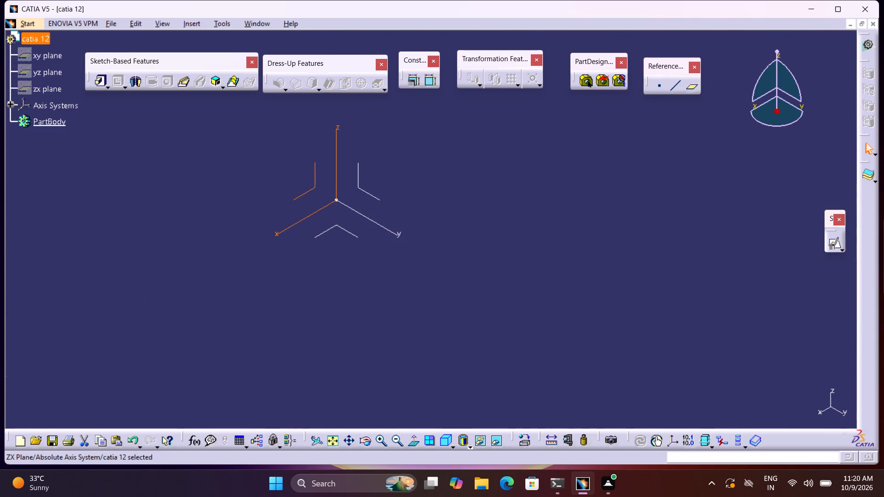
click(835, 238)
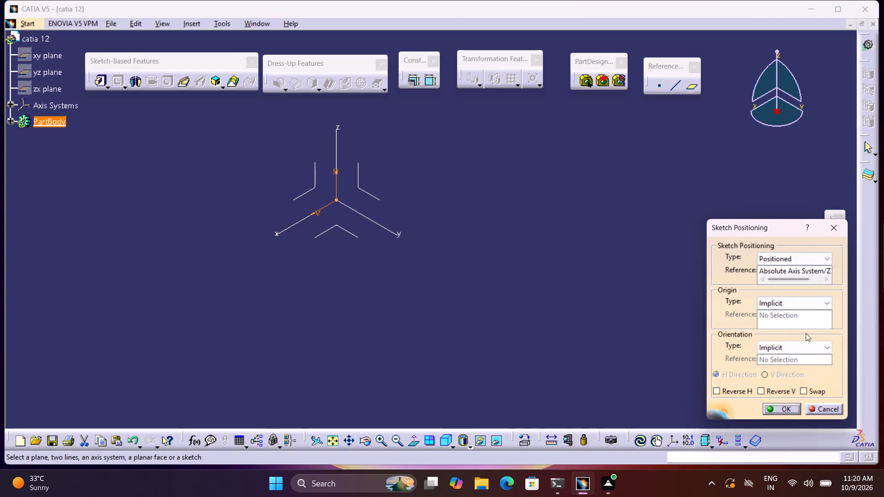
click(809, 387)
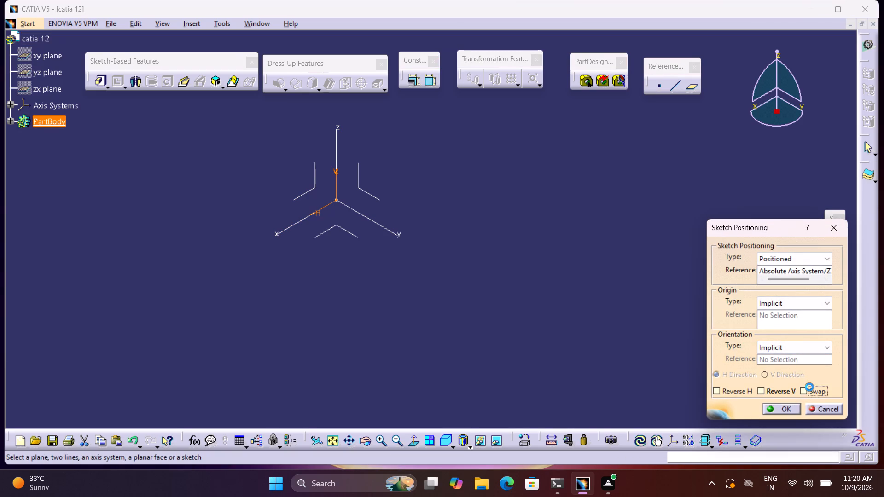
click(742, 392)
click(773, 410)
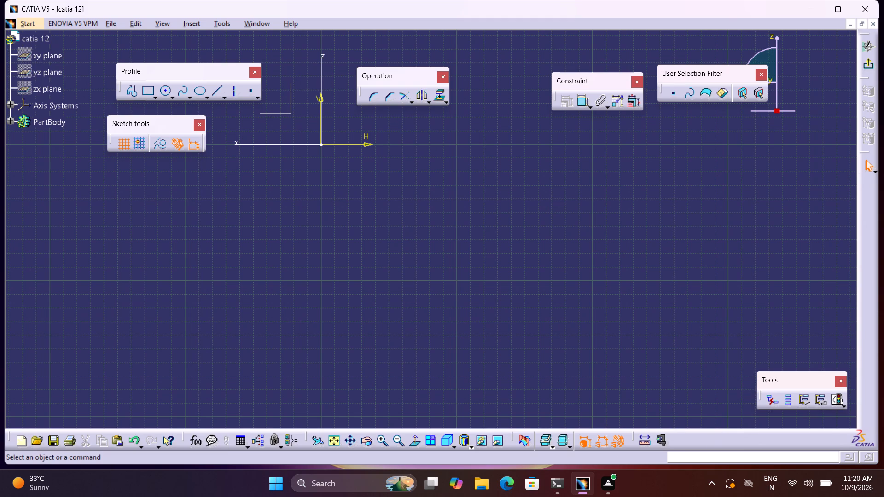
middle_drag(455, 227, 520, 364)
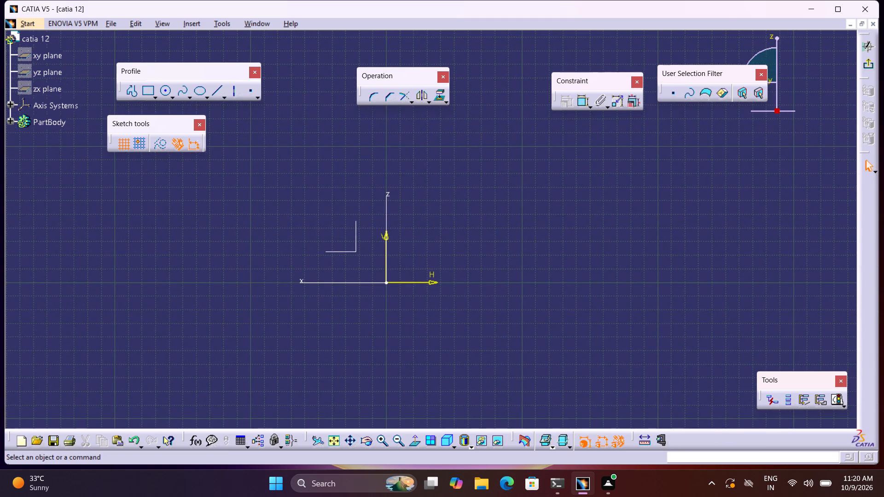
middle_drag(434, 299, 458, 315)
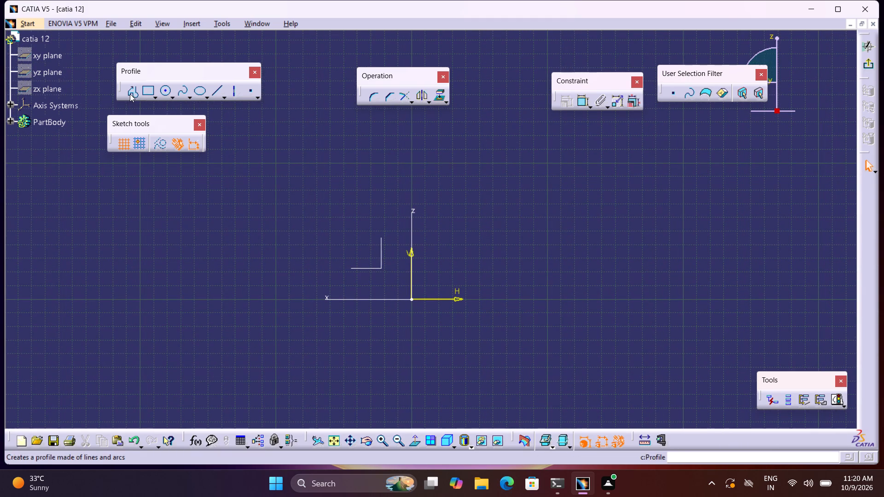
Sketch a stepped profile from the origin: about 69 mm up, 20 mm along +H, 46 mm down and 22 mm along +H.
click(131, 94)
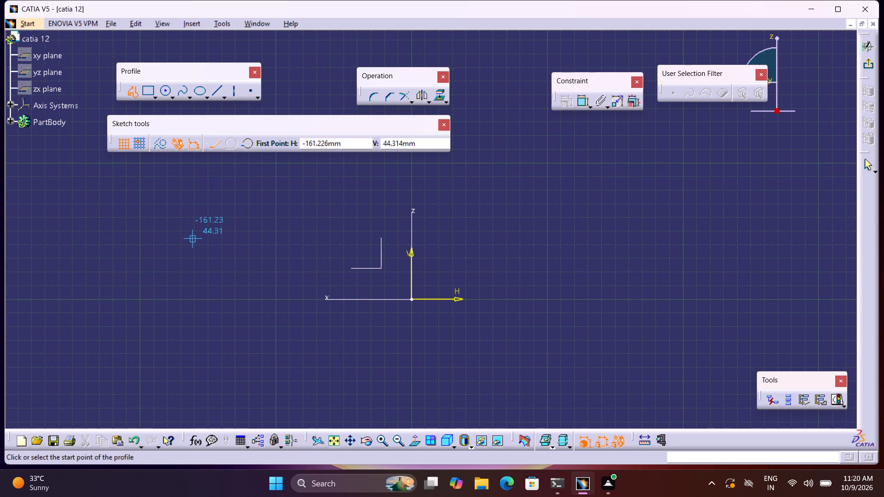
click(412, 301)
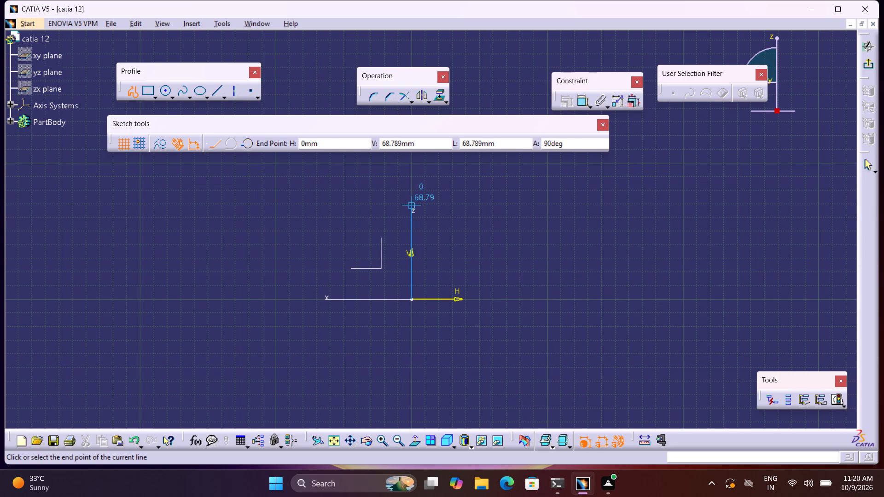
click(413, 204)
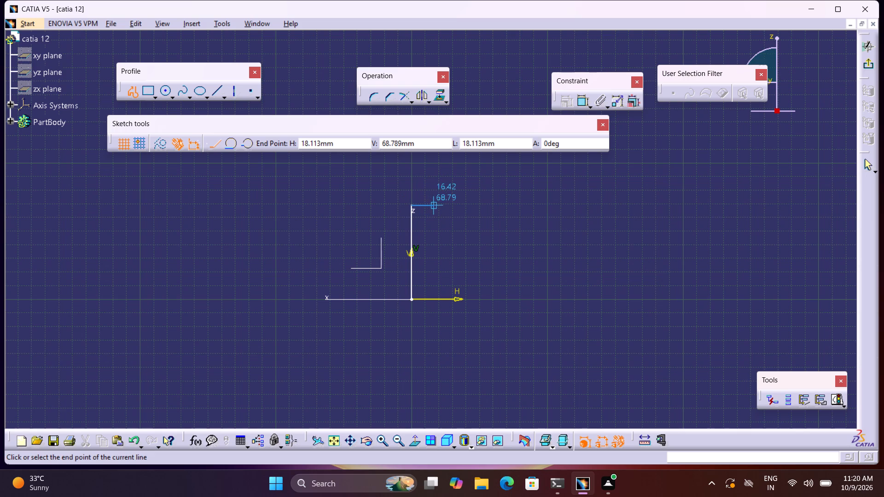
click(438, 205)
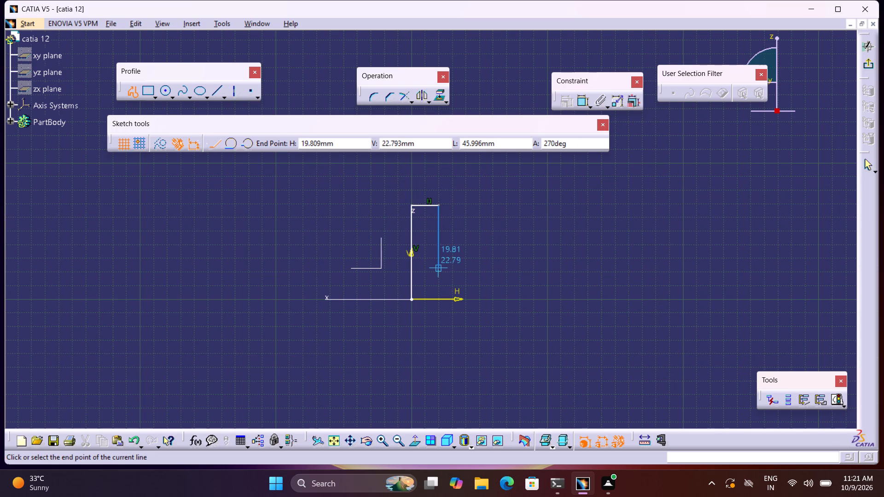
click(439, 266)
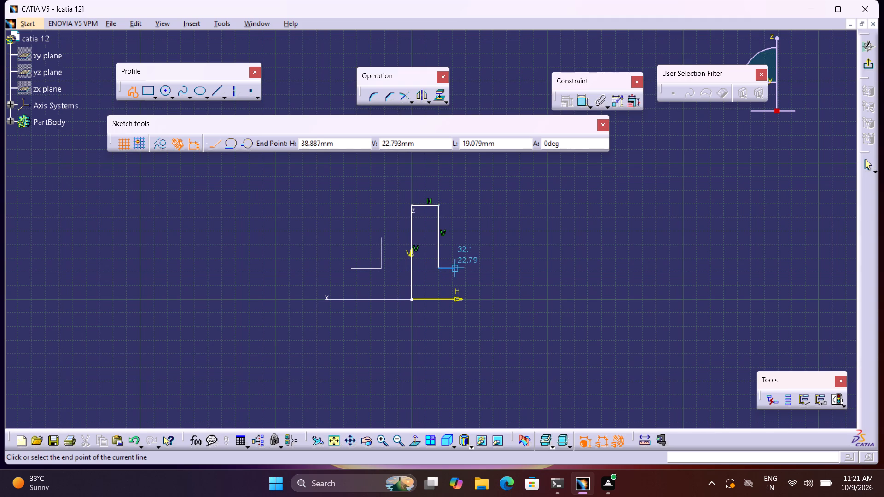
click(471, 266)
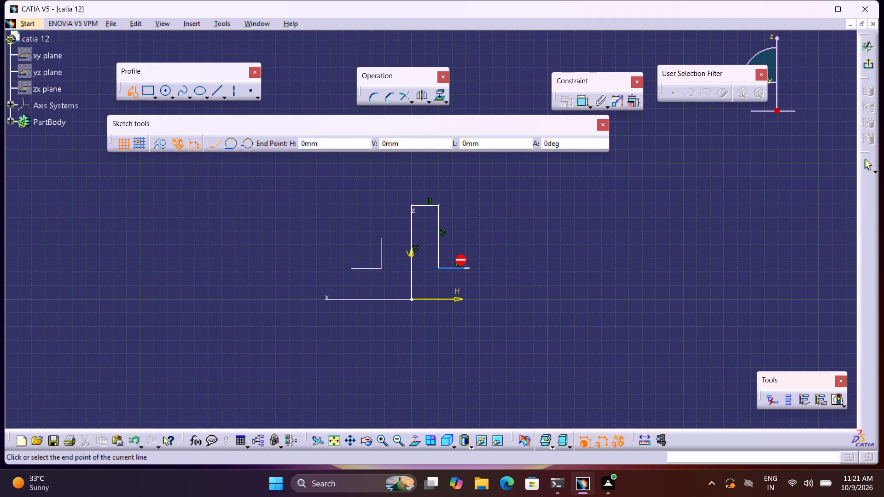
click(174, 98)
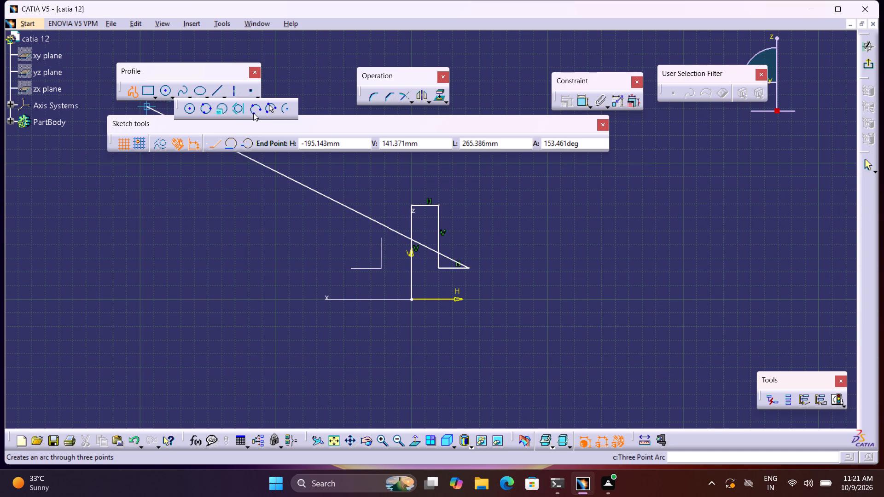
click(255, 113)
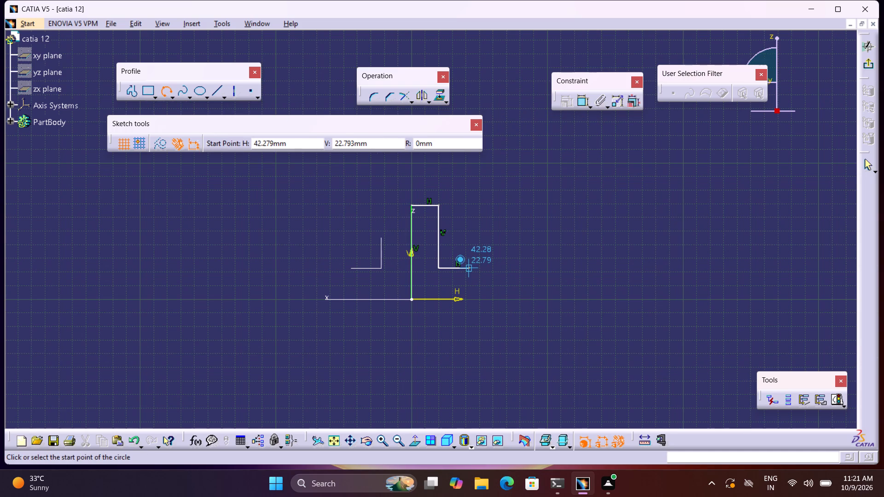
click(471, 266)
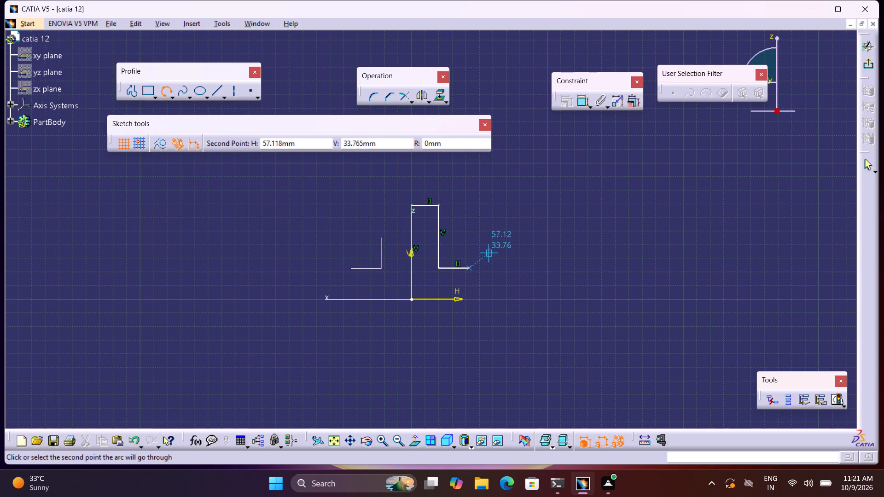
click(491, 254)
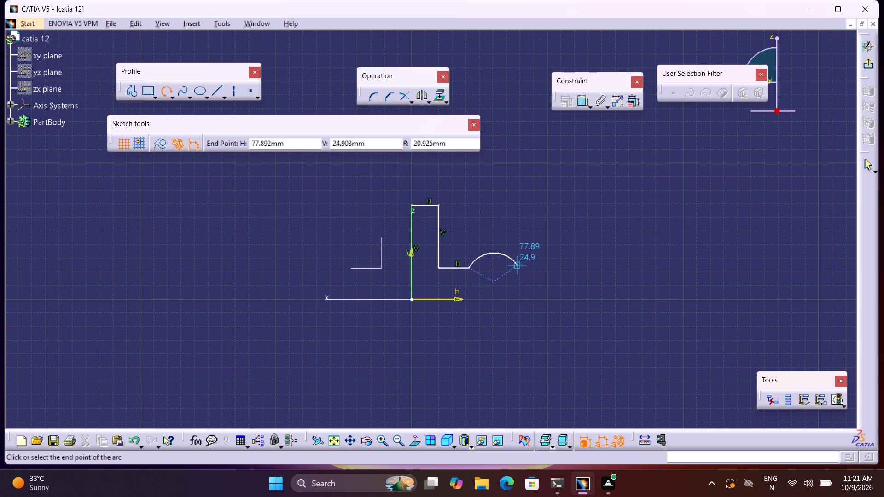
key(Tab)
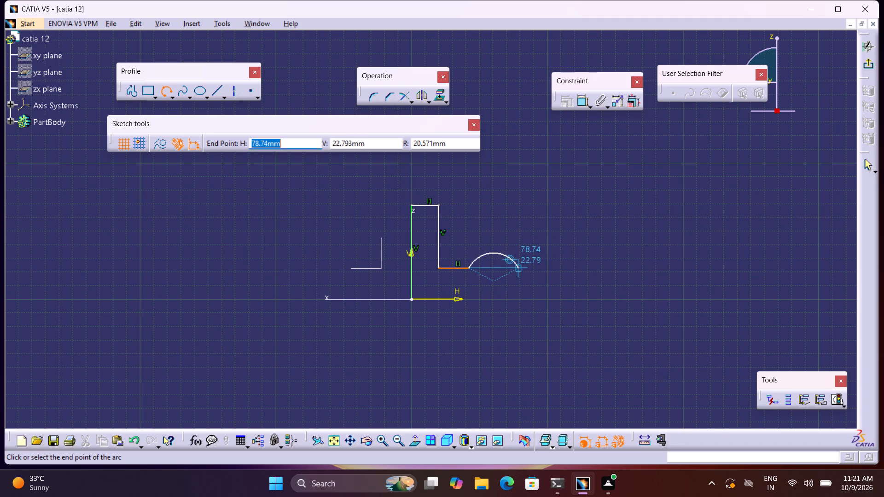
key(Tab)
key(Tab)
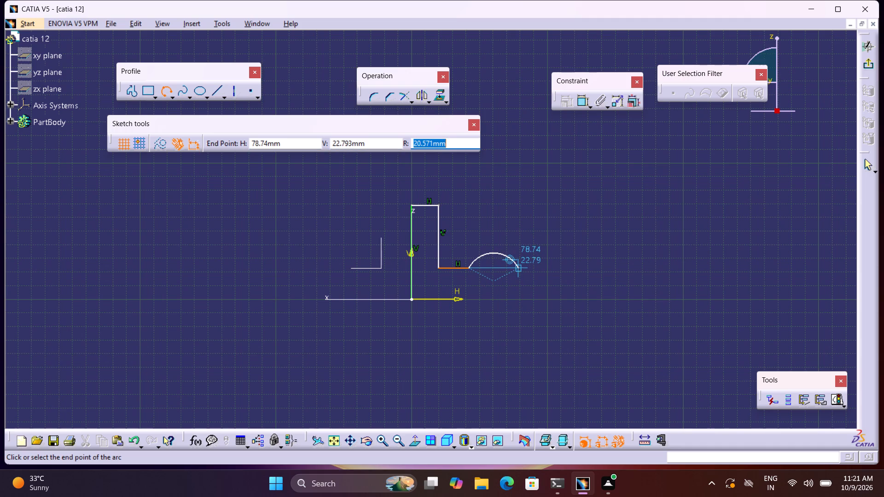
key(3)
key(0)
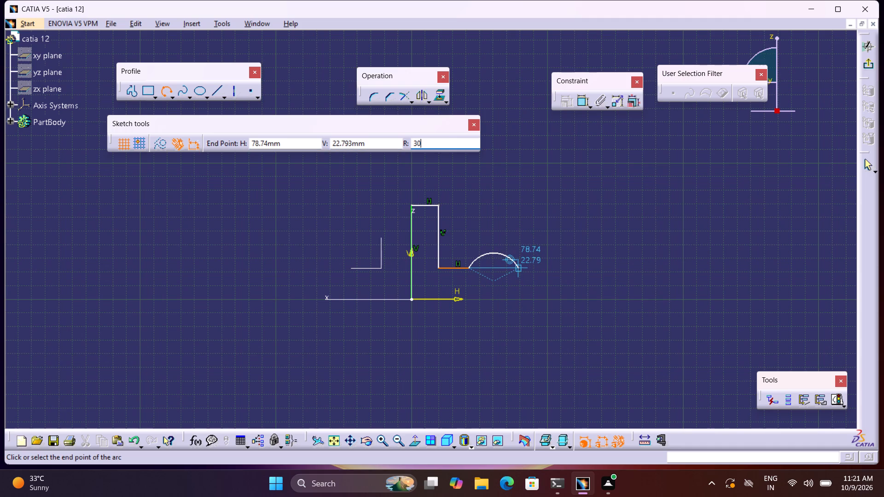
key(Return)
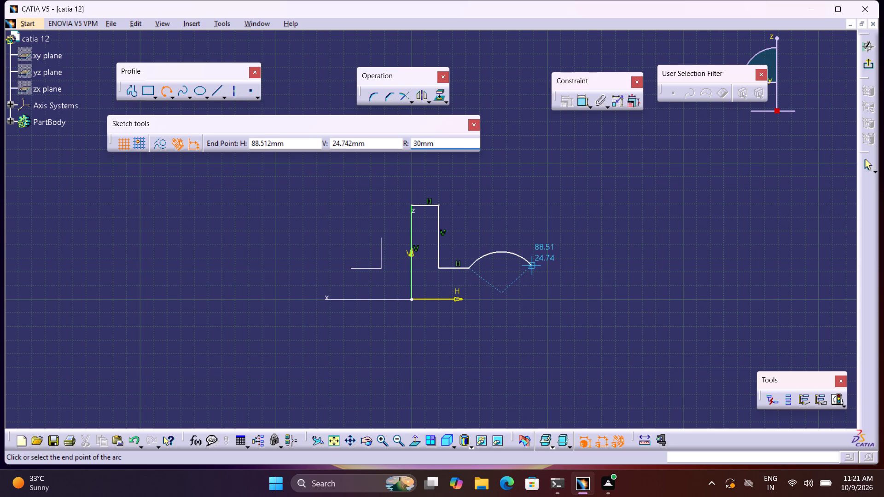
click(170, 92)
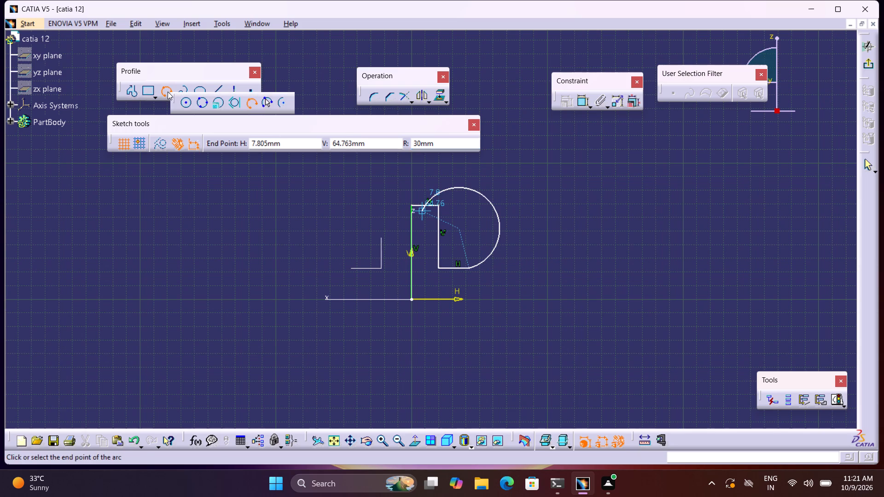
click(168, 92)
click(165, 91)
Draw an upward three-point arc of about 24 mm radius from the stepped profile's open end, ending level with its start.
click(165, 91)
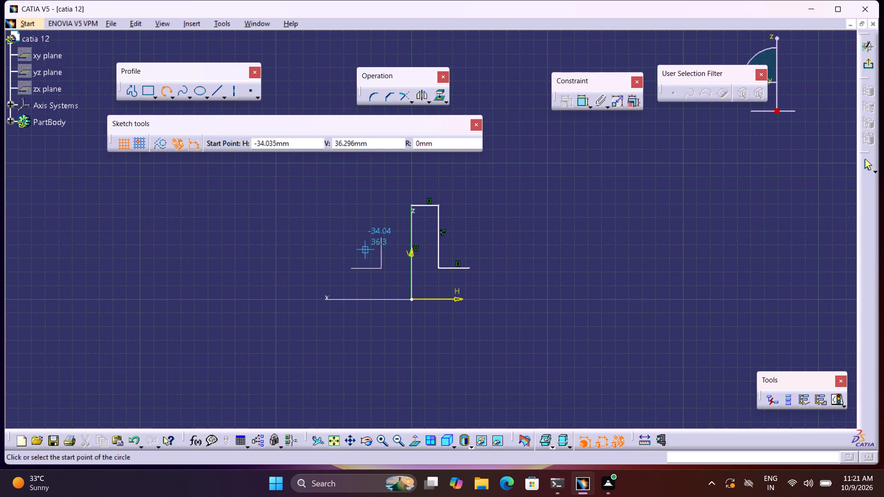
click(470, 268)
click(489, 243)
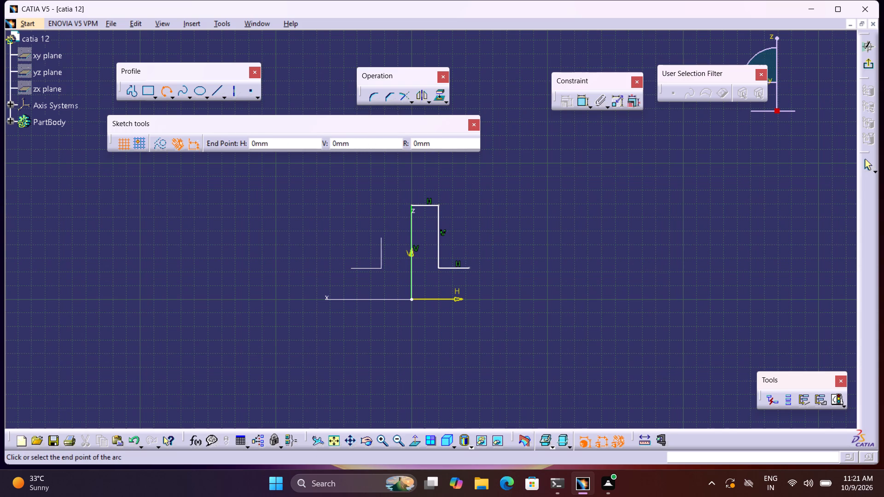
click(534, 267)
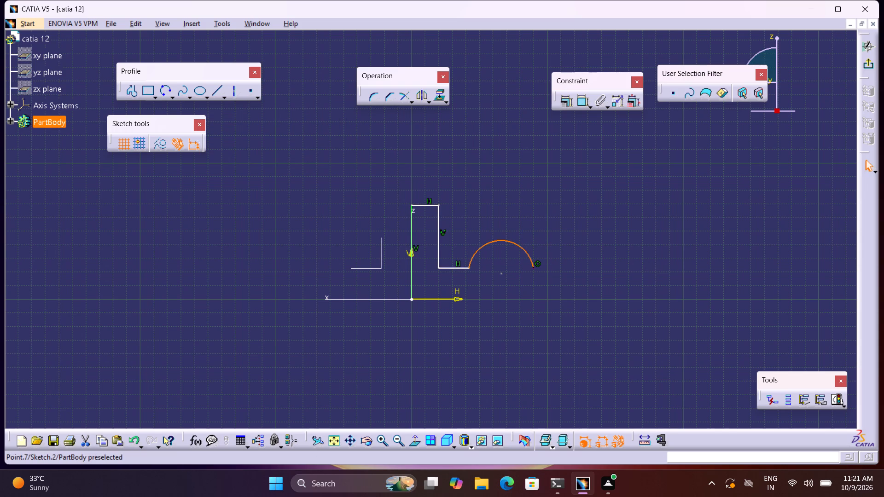
Add a radius constraint to the arc and set it to 30 mm.
click(134, 93)
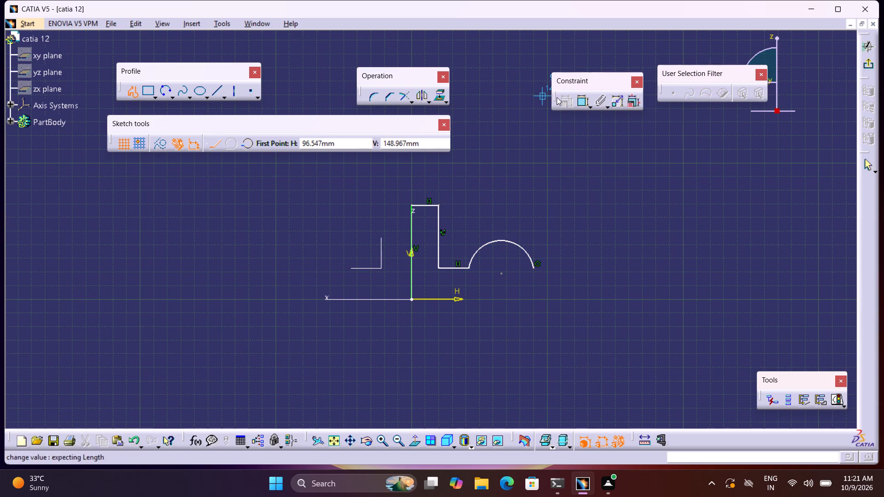
click(582, 101)
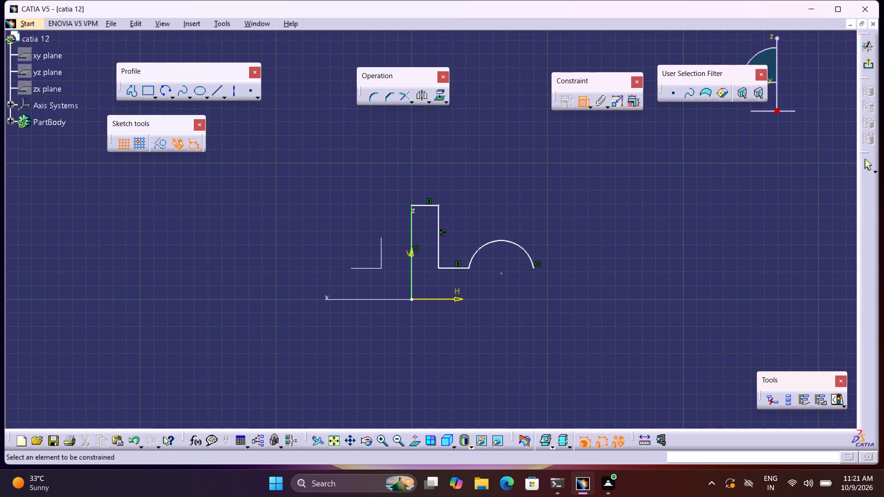
click(509, 243)
click(507, 202)
triple_click(511, 195)
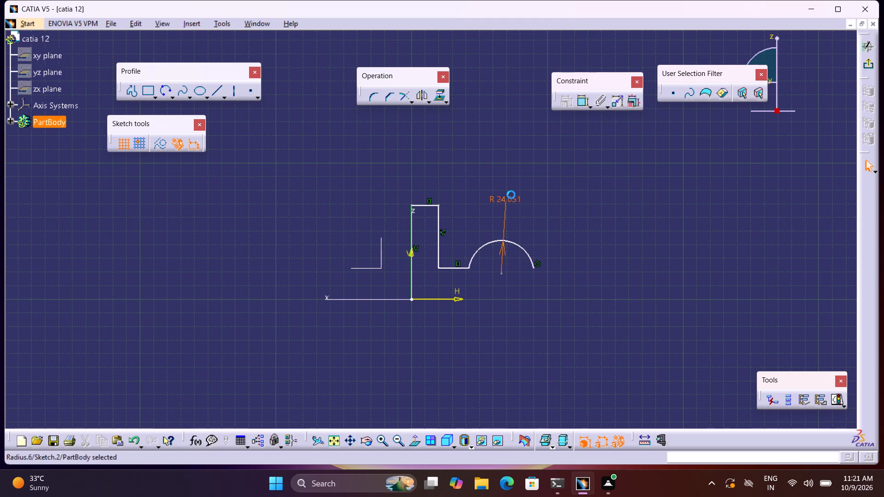
key(3)
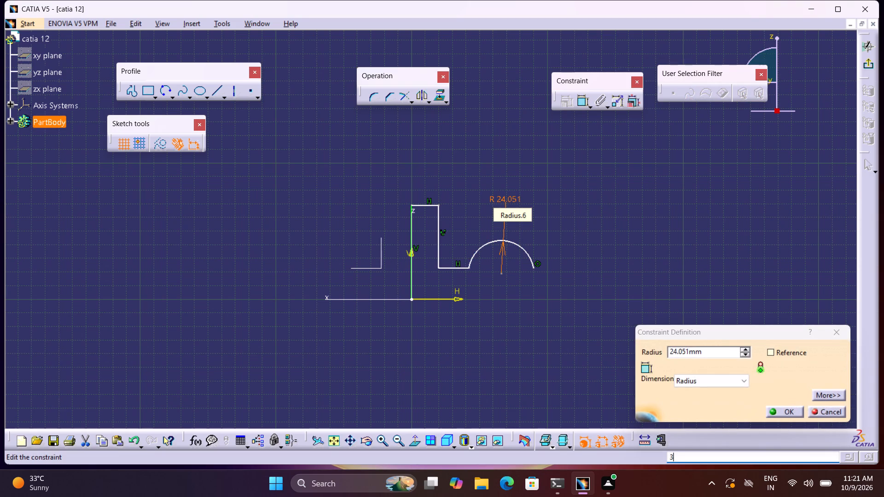
key(0)
key(Return)
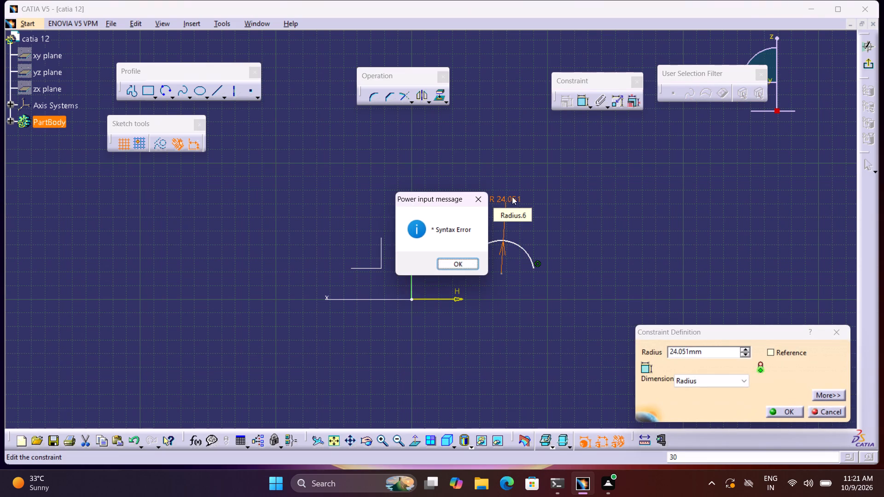
drag(713, 349, 686, 349)
drag(686, 349, 582, 360)
click(448, 263)
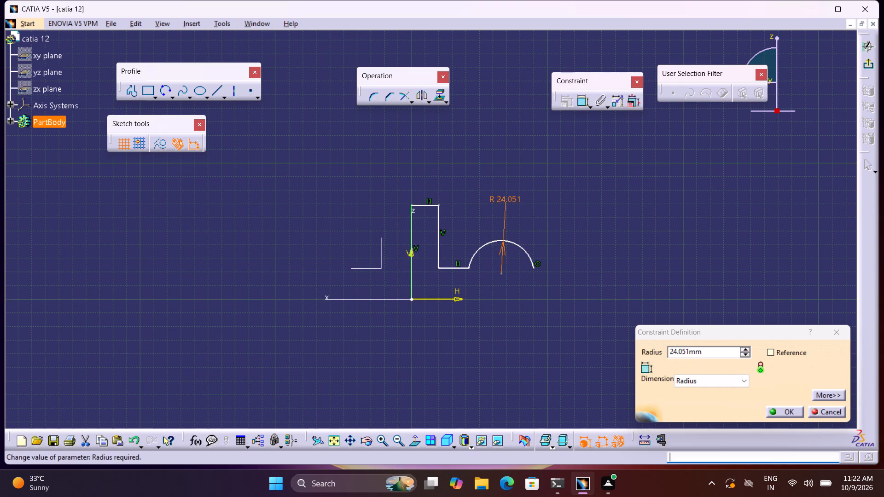
drag(700, 357, 648, 353)
text(30)
key(Return)
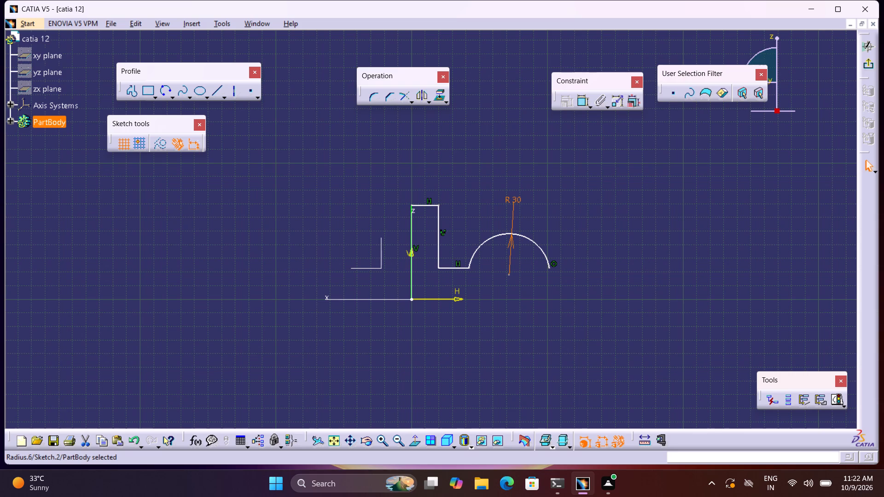
Continue the profile from the arc's free end: about 22 mm along +H, and about 23 mm down to the H axis.
click(136, 90)
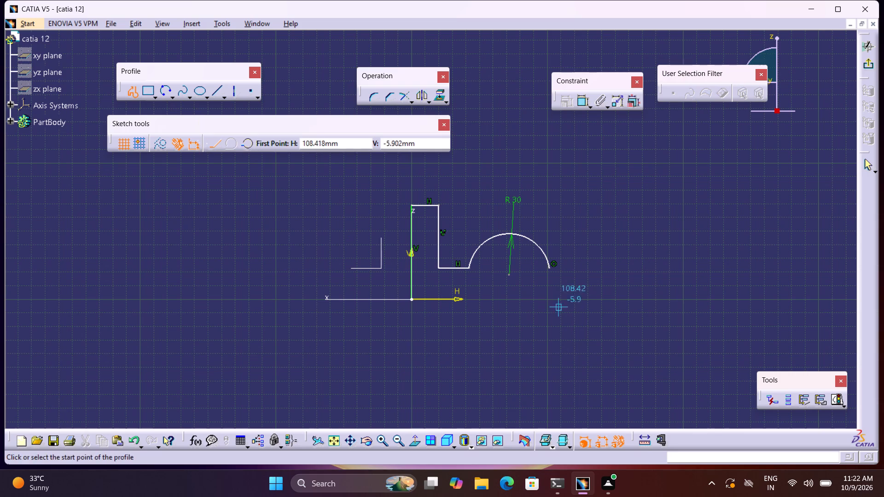
click(551, 267)
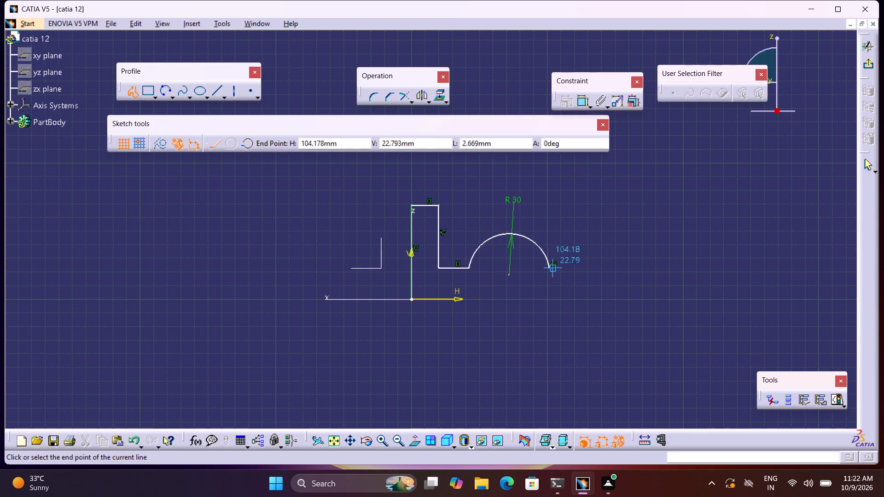
click(578, 268)
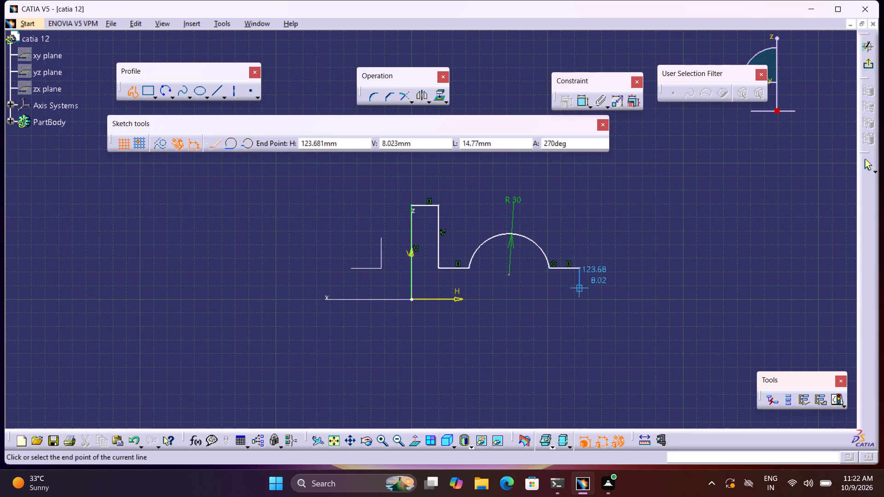
click(579, 299)
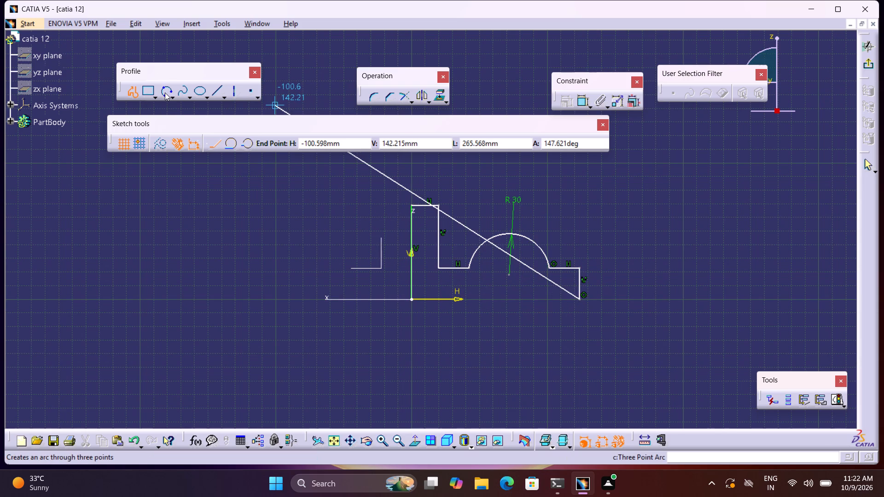
click(133, 92)
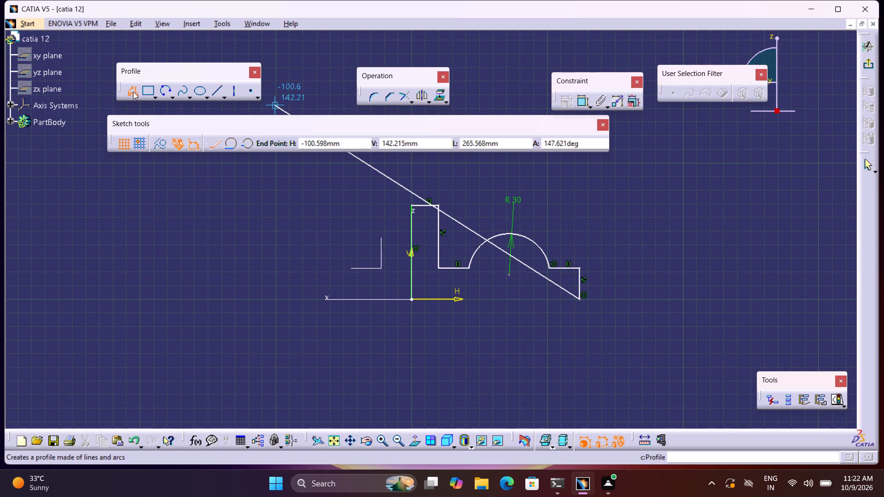
Draw a base line from the origin along the H axis, about 42 mm long, ending below the arc's start point.
click(133, 92)
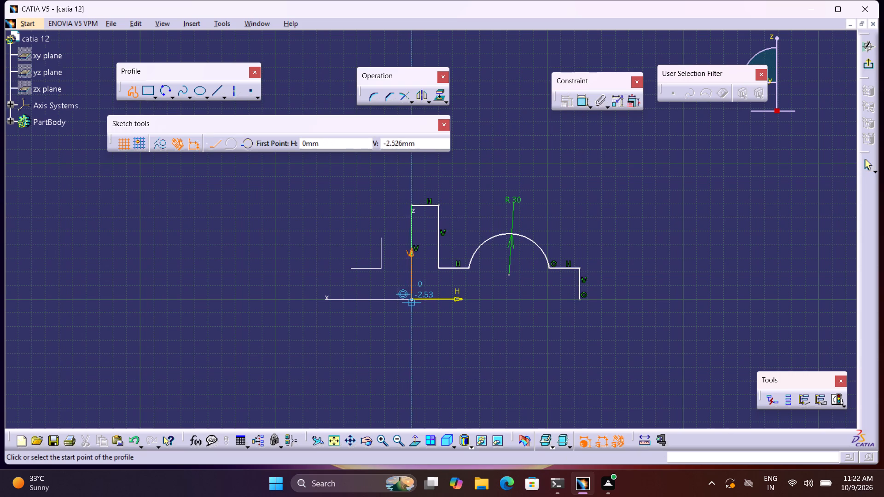
click(411, 299)
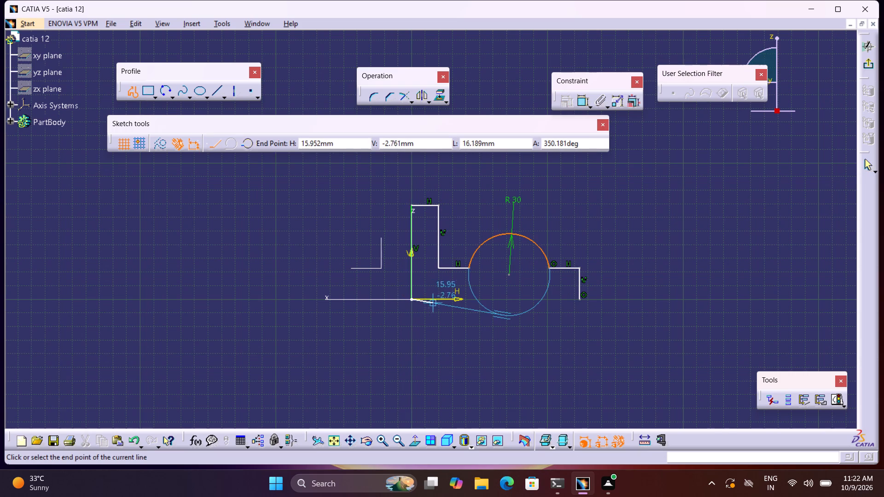
click(469, 299)
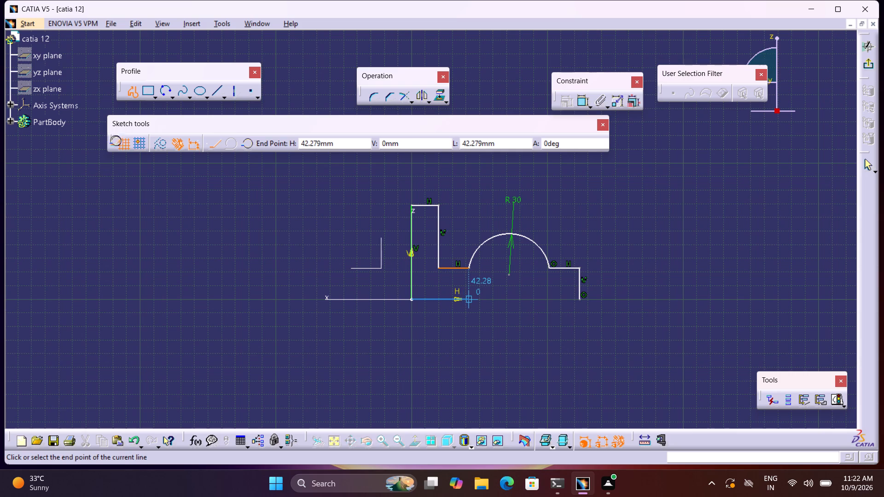
Draw an upward three-point arc of about 25.5 mm radius beneath the R 30 arc, from about H 44 mm to H 95 mm.
click(166, 92)
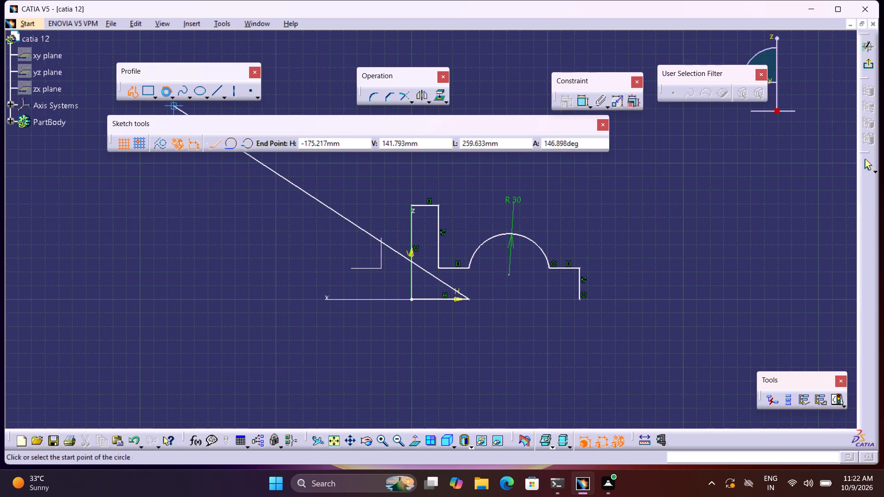
click(471, 299)
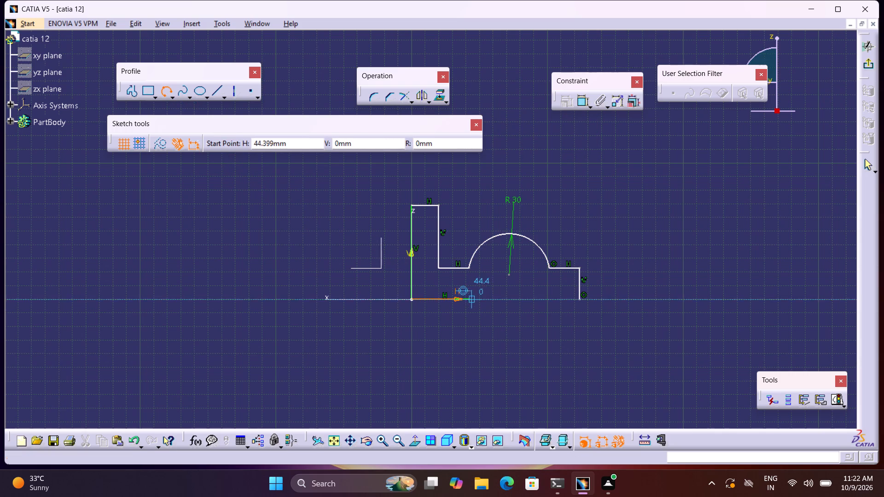
click(483, 277)
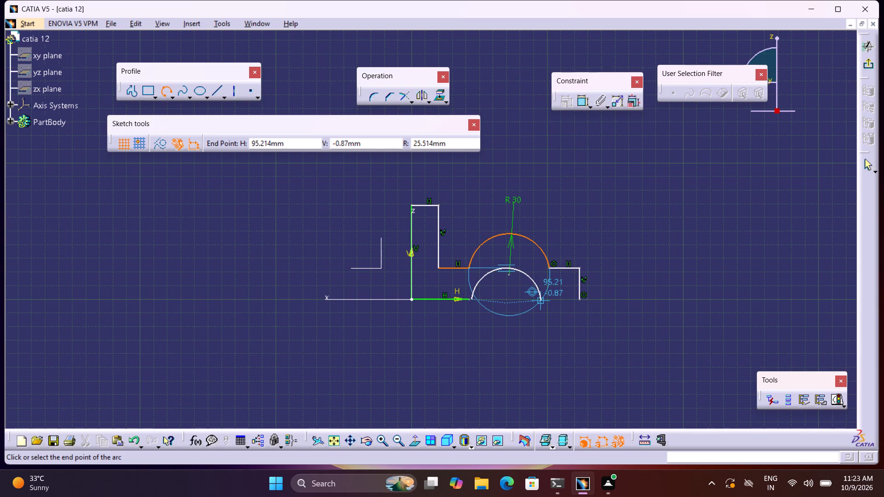
click(543, 302)
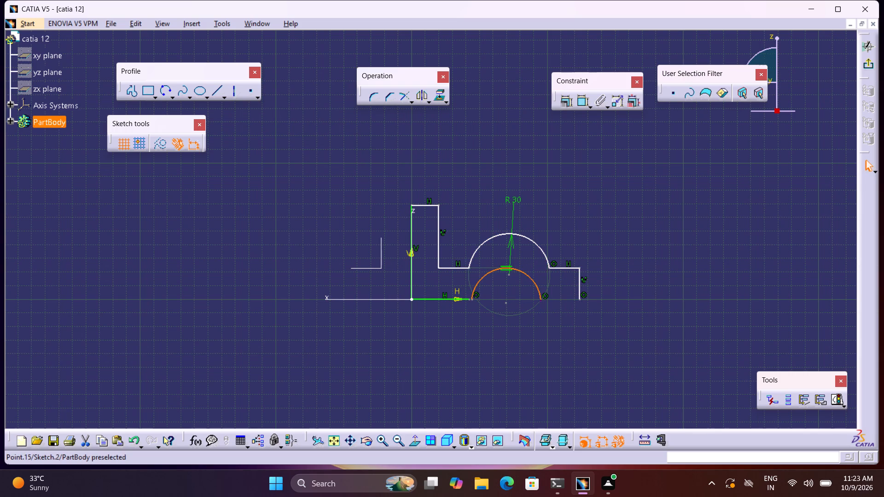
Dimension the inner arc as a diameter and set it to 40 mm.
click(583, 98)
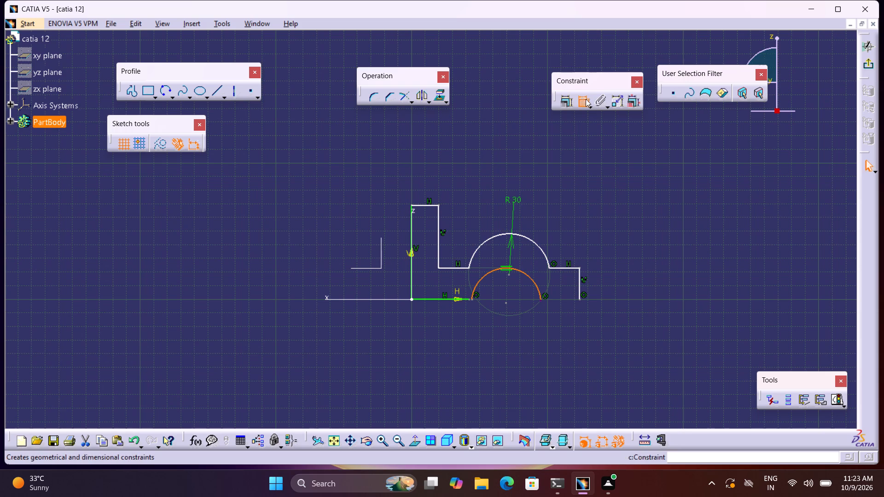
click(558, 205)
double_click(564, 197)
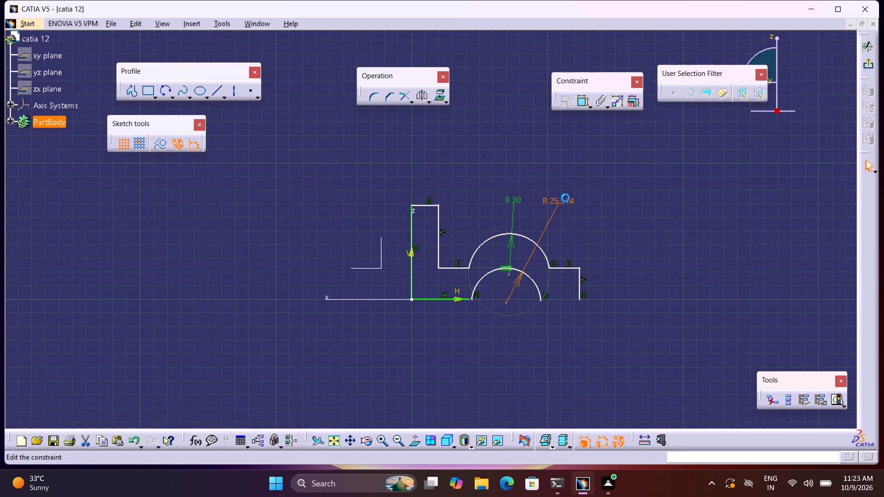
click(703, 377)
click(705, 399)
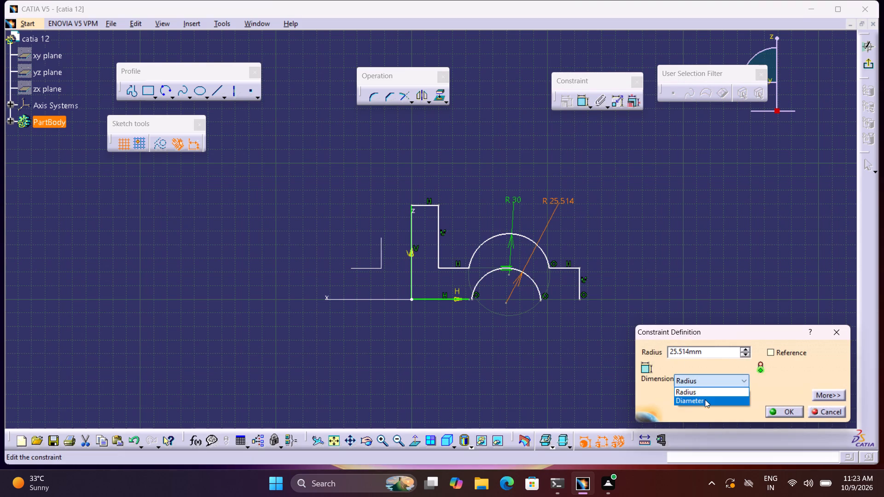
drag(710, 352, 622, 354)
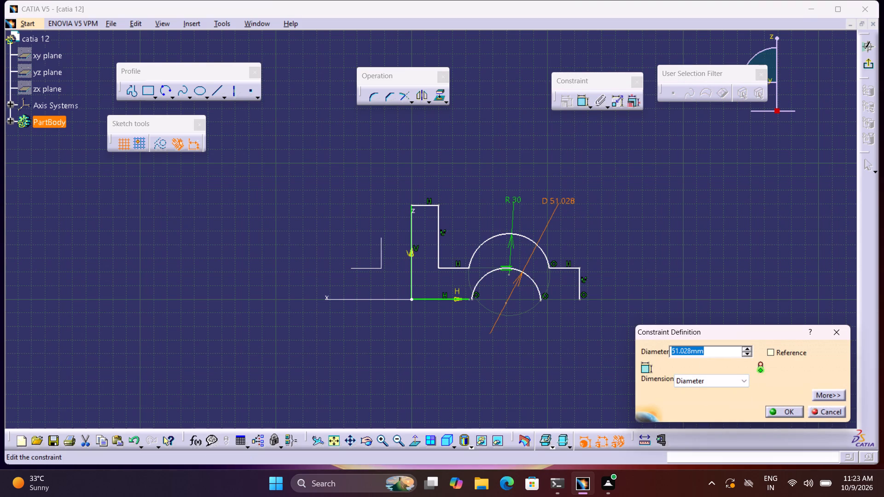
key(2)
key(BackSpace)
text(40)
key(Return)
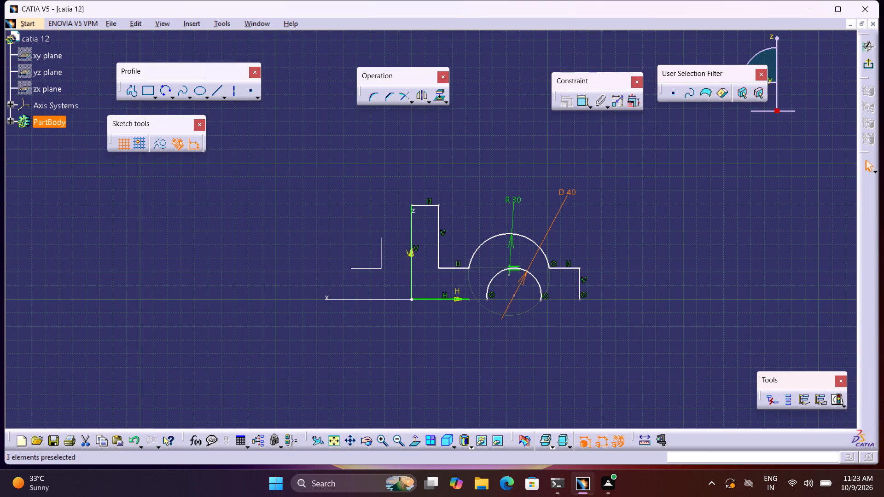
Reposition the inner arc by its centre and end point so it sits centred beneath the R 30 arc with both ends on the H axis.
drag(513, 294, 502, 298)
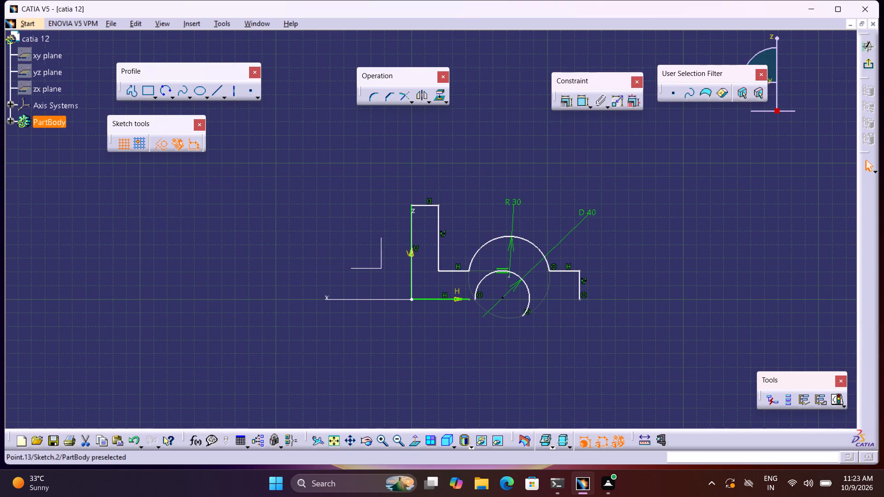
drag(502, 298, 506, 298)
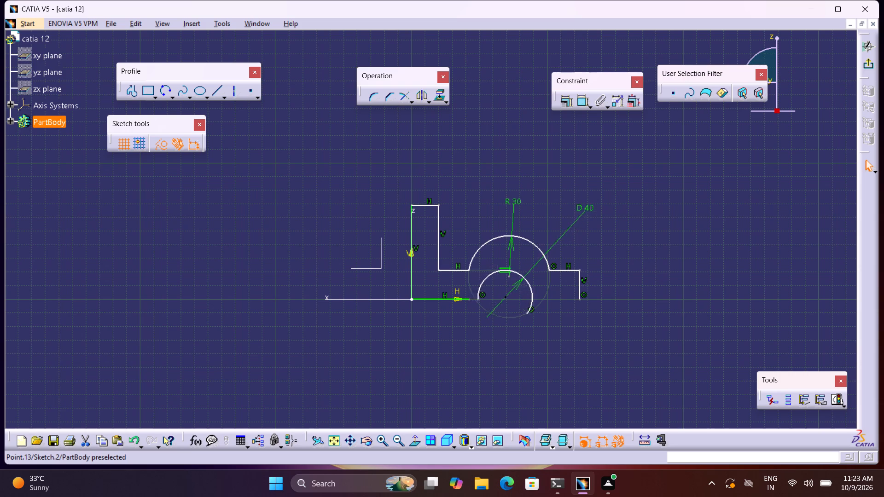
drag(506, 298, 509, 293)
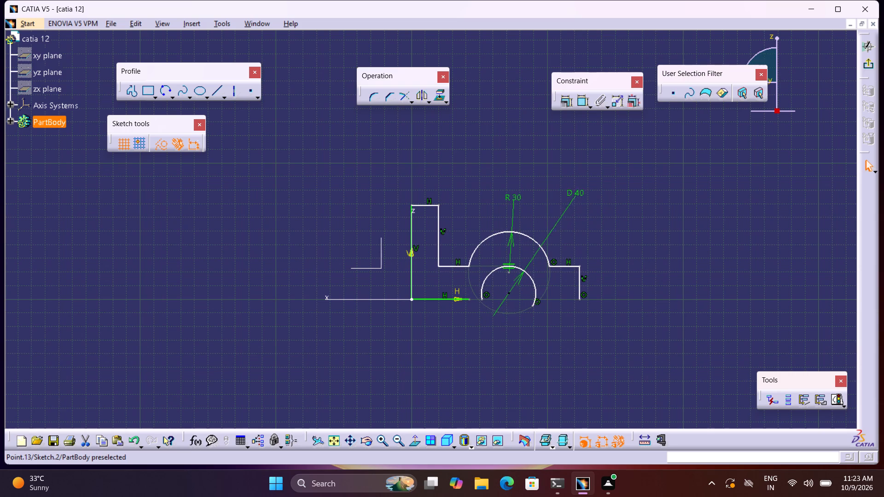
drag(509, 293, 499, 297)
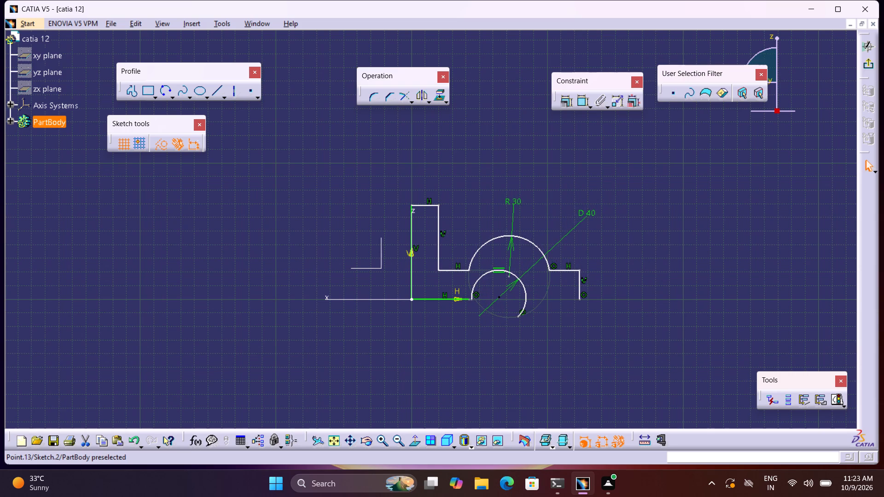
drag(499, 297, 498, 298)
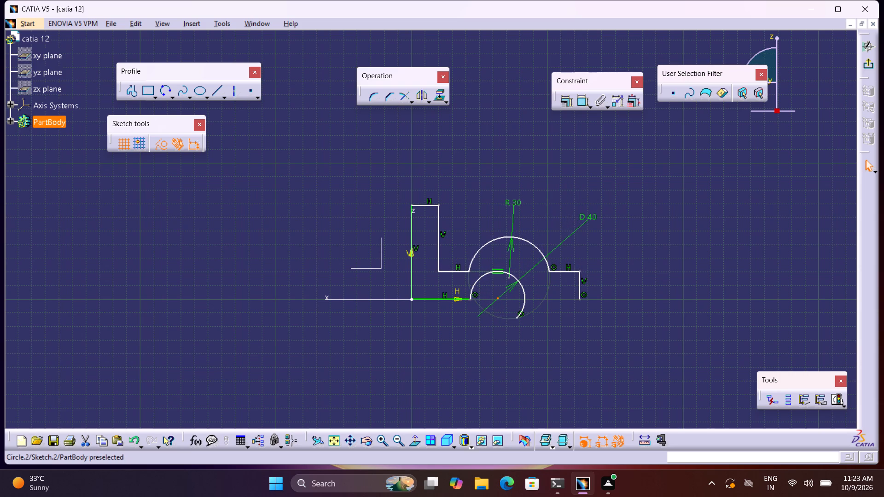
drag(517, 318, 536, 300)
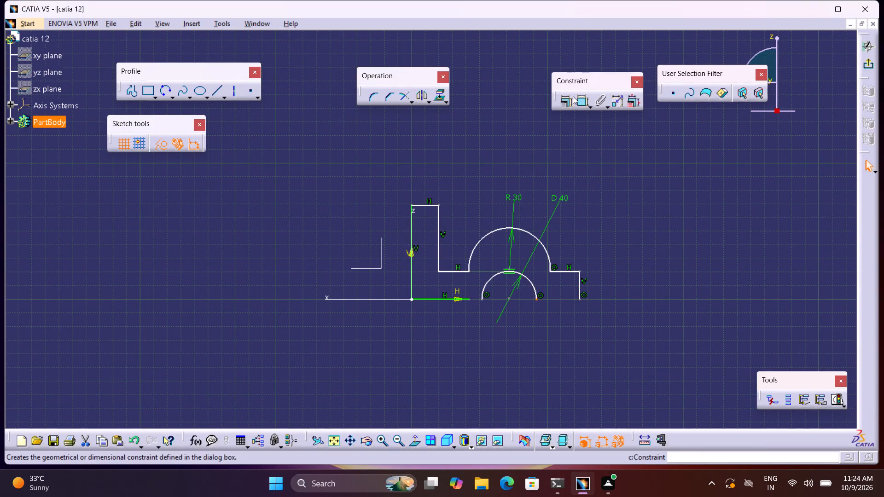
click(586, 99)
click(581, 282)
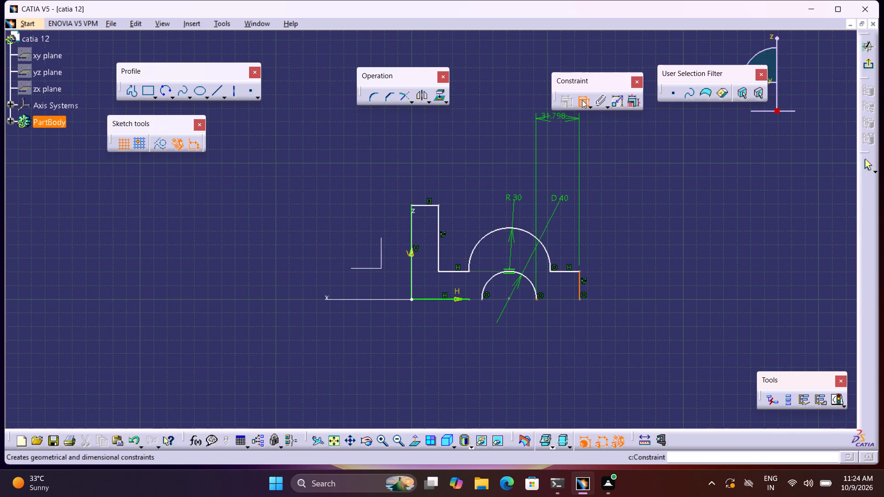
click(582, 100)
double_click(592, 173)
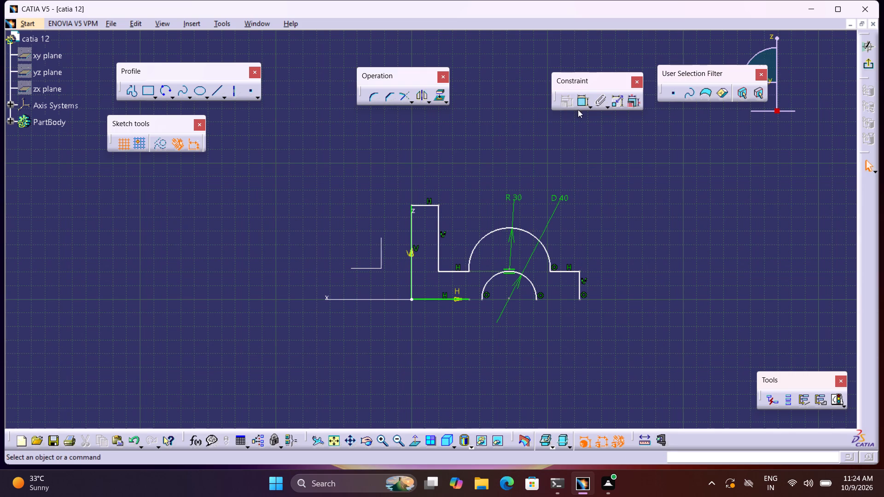
Add a length constraint to the short vertical line at the profile's far +H end and set it to 10 mm.
click(581, 100)
click(579, 285)
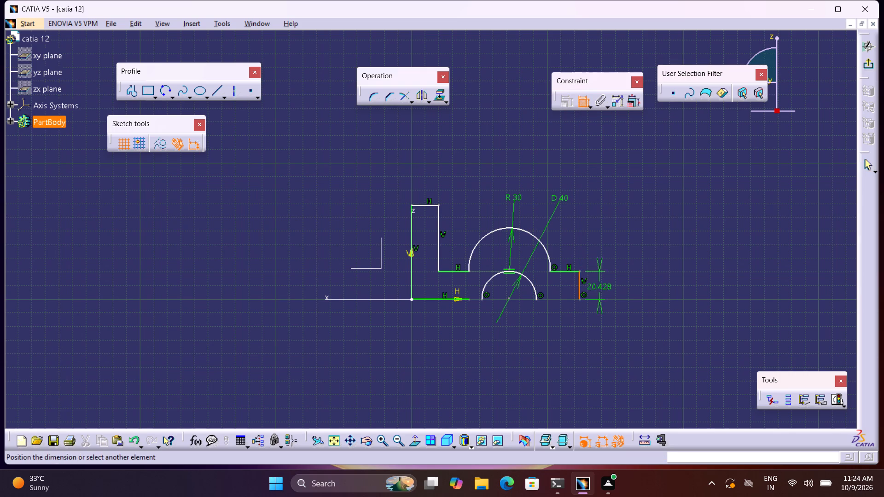
click(636, 290)
double_click(643, 287)
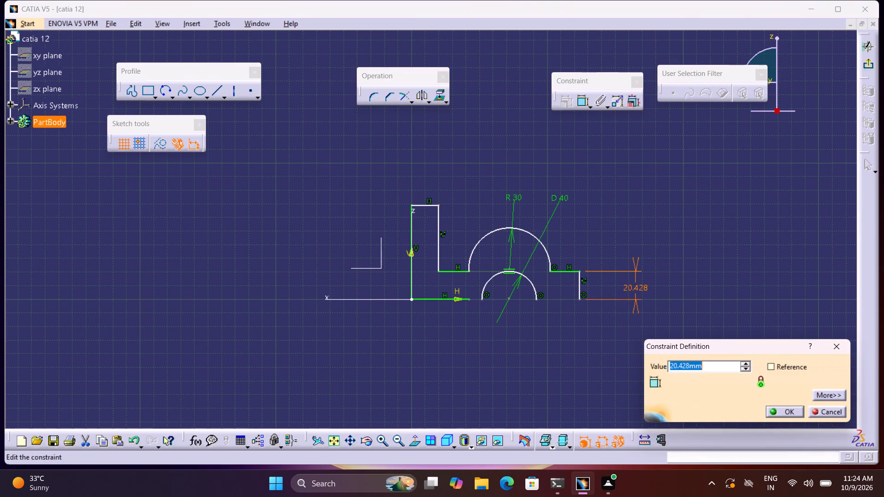
key(1)
key(0)
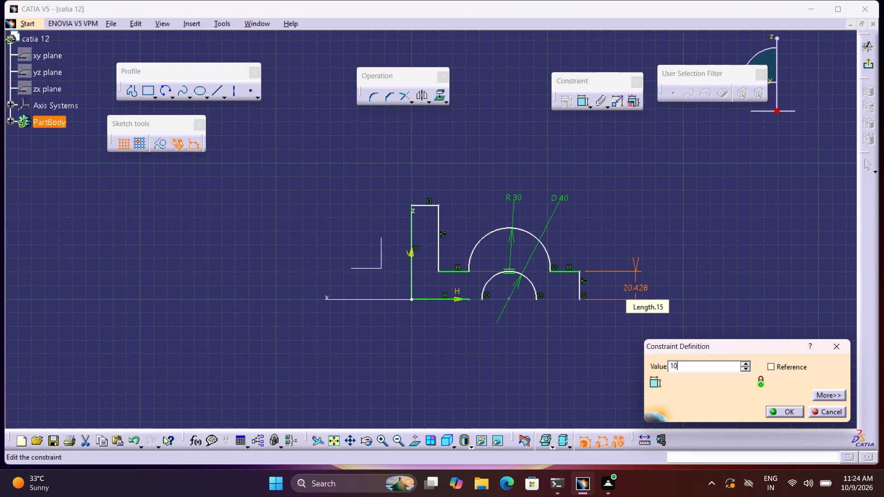
key(Return)
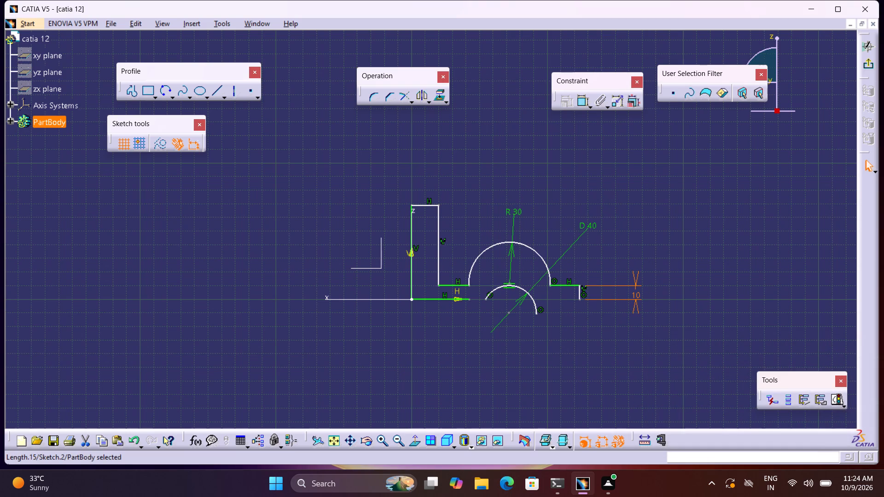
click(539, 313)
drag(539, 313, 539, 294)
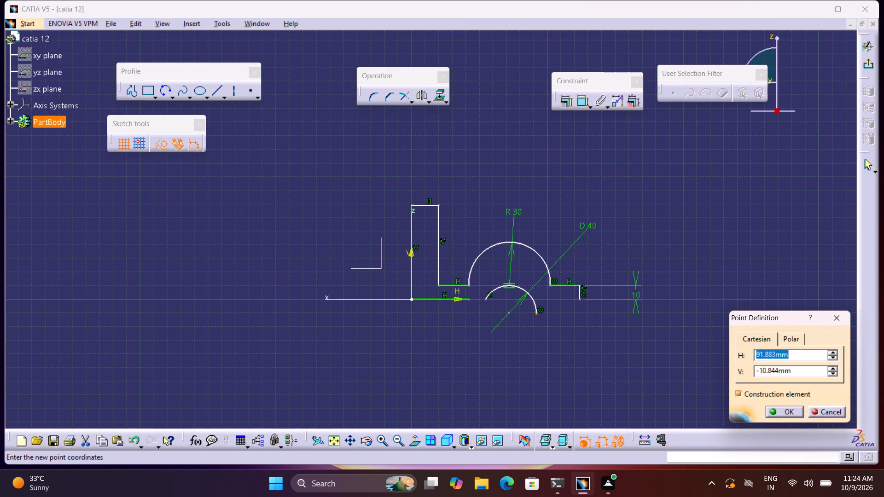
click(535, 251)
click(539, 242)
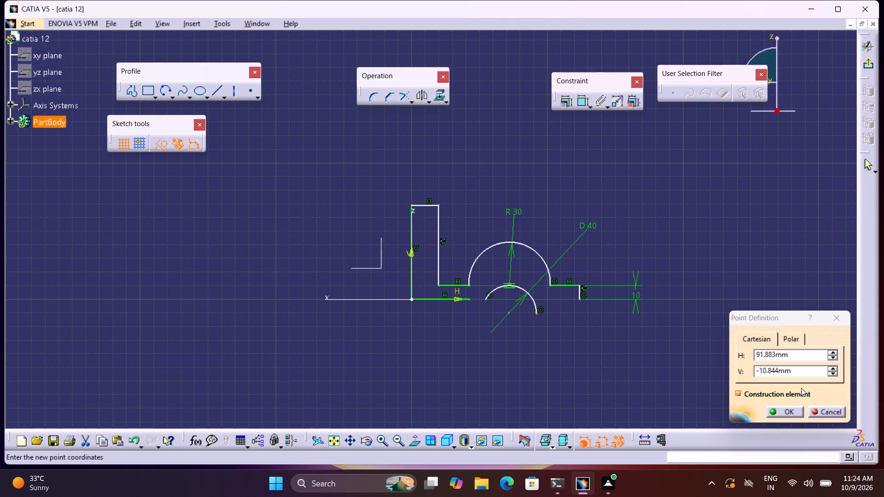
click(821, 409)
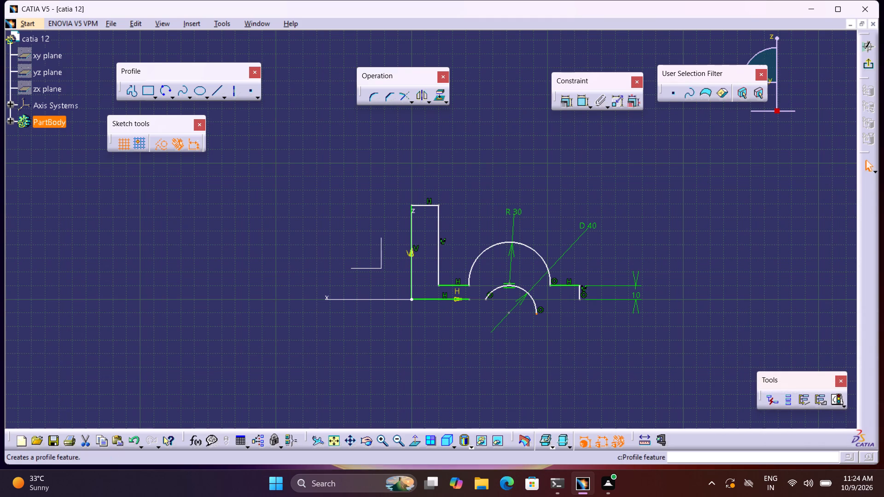
Delete the D 40 constraint on the inner arc and the R 30 constraint on the outer arc.
click(593, 227)
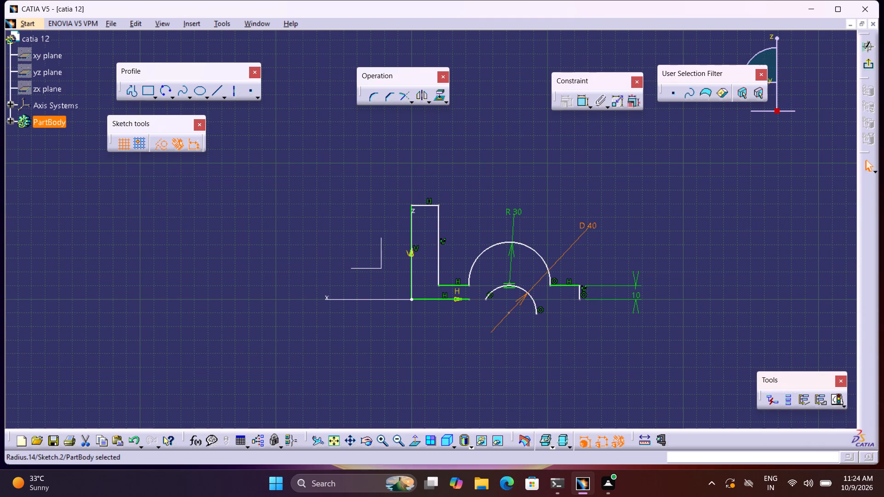
key(Delete)
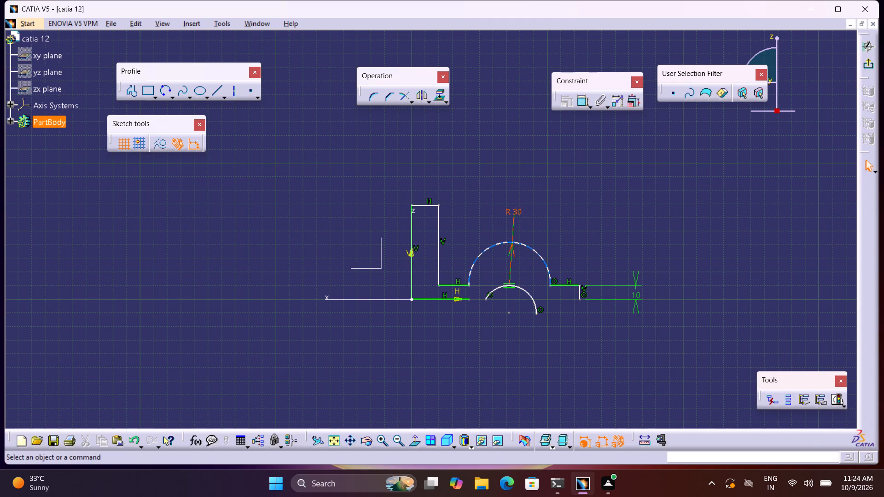
click(514, 214)
key(Delete)
key(Home)
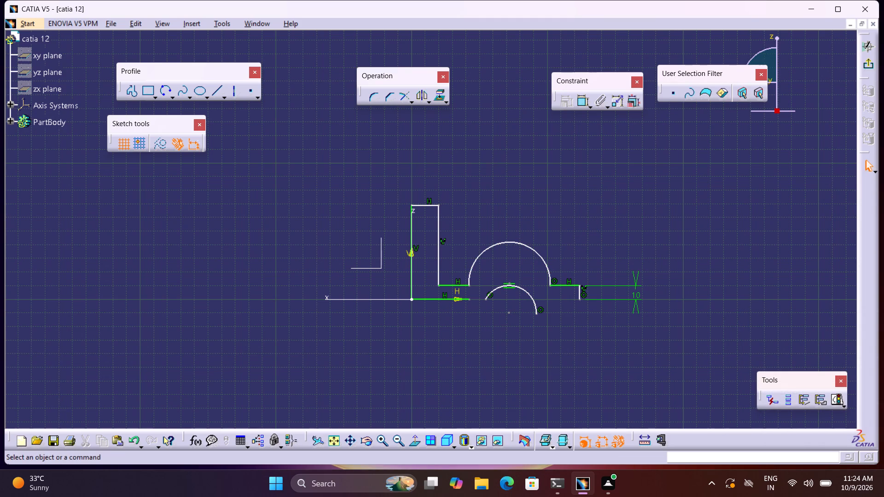
Delete the outer arc and the inner arc from the sketch, keeping the straight profile lines.
click(517, 247)
click(519, 244)
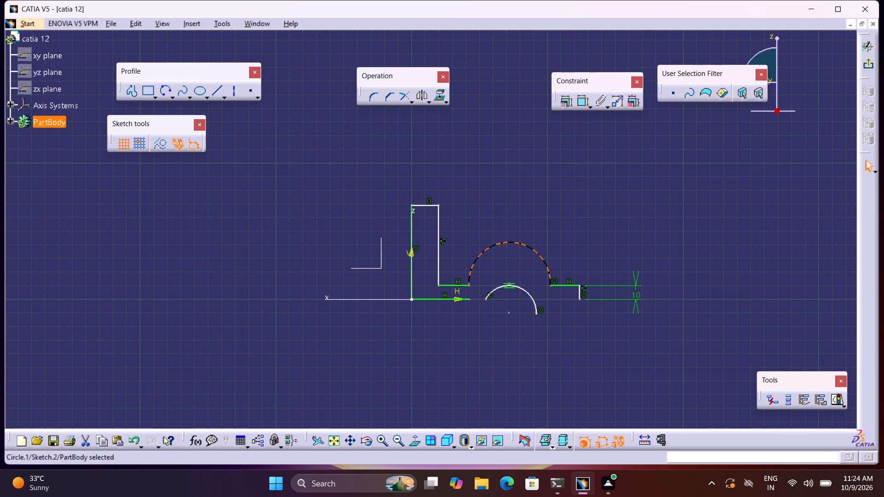
key(Delete)
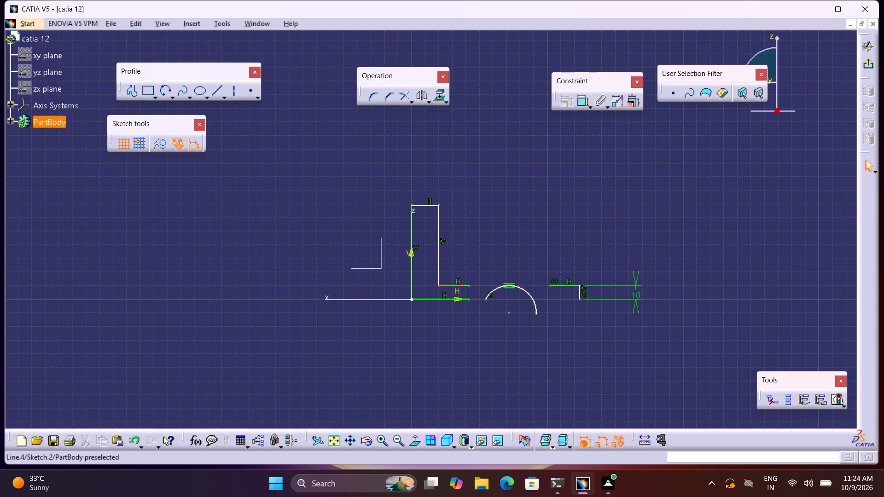
drag(448, 284, 446, 269)
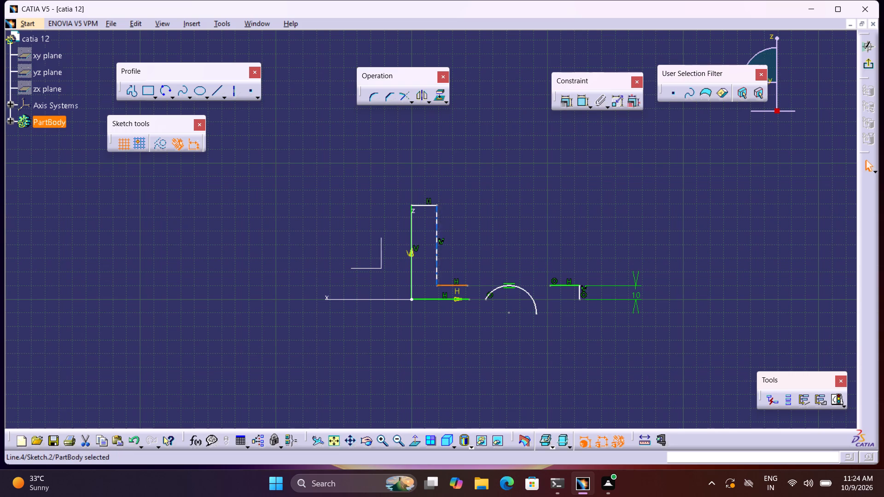
click(526, 295)
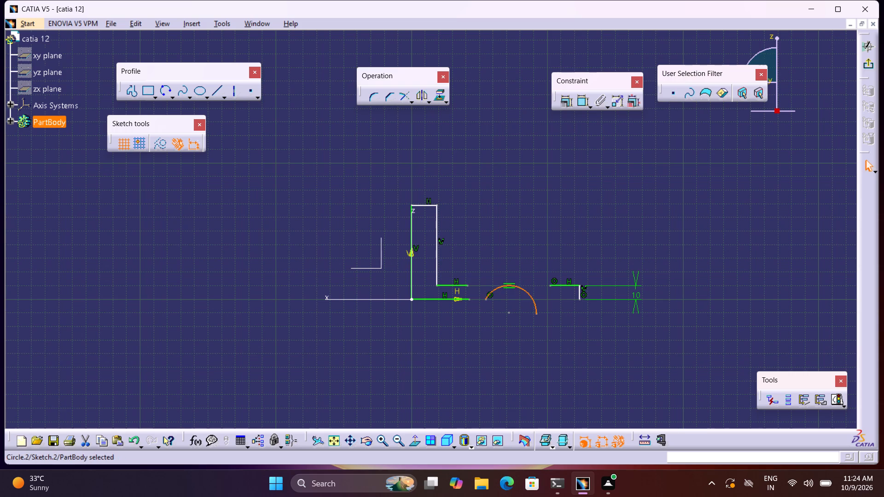
key(Delete)
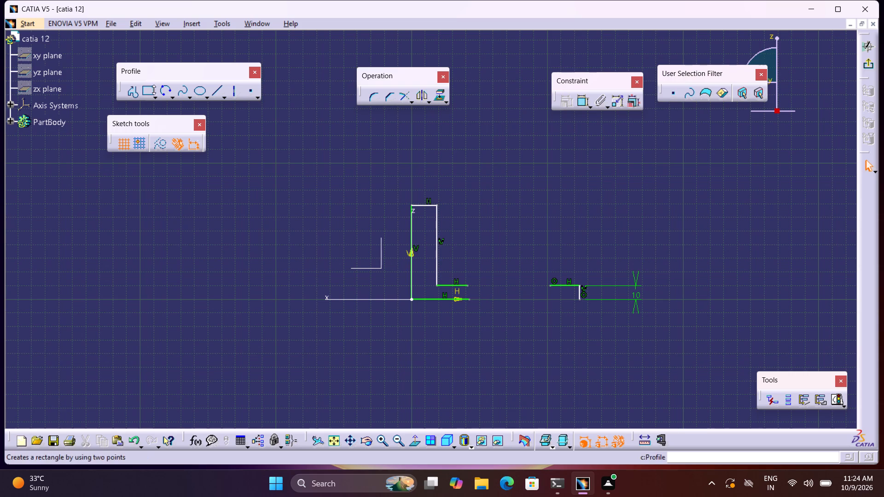
Draw an upward three-point arc of about 23 mm radius with both ends on the H axis, from about H 41 mm to H 83 mm.
click(169, 89)
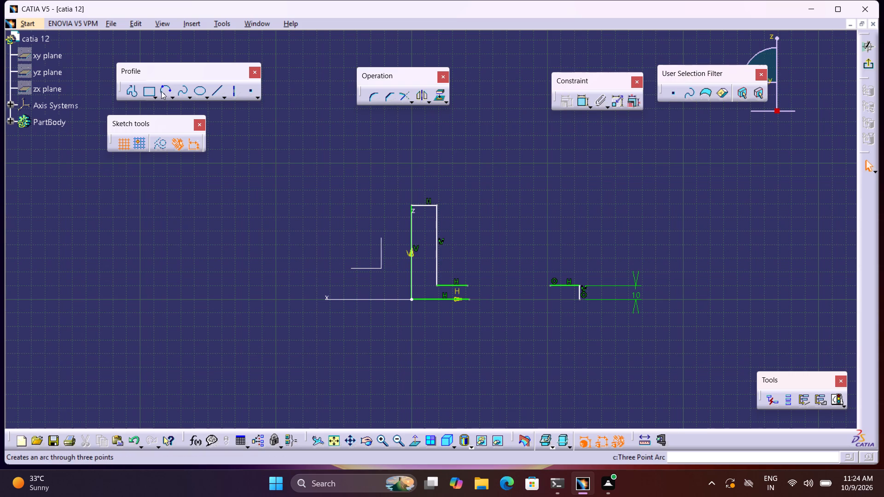
click(166, 92)
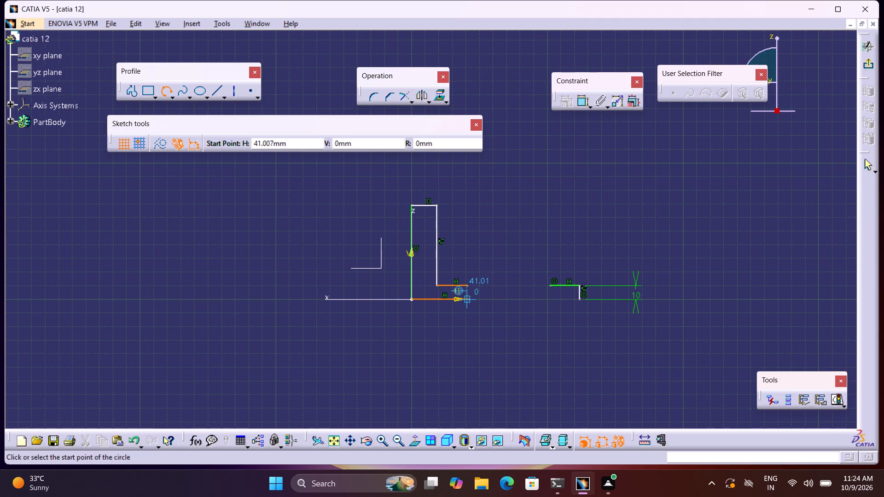
click(465, 298)
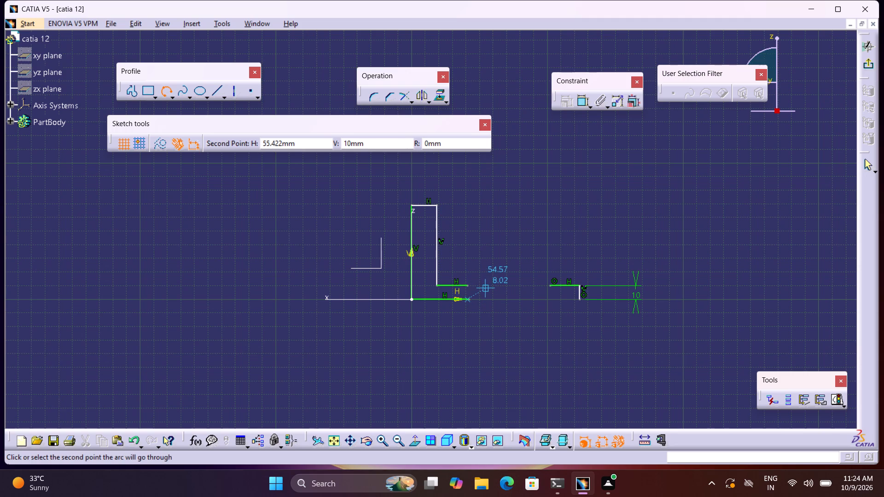
click(483, 282)
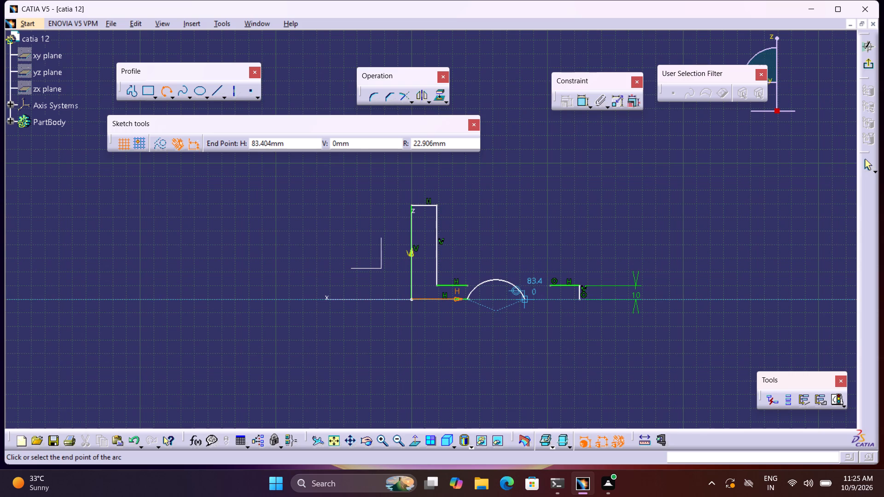
click(525, 298)
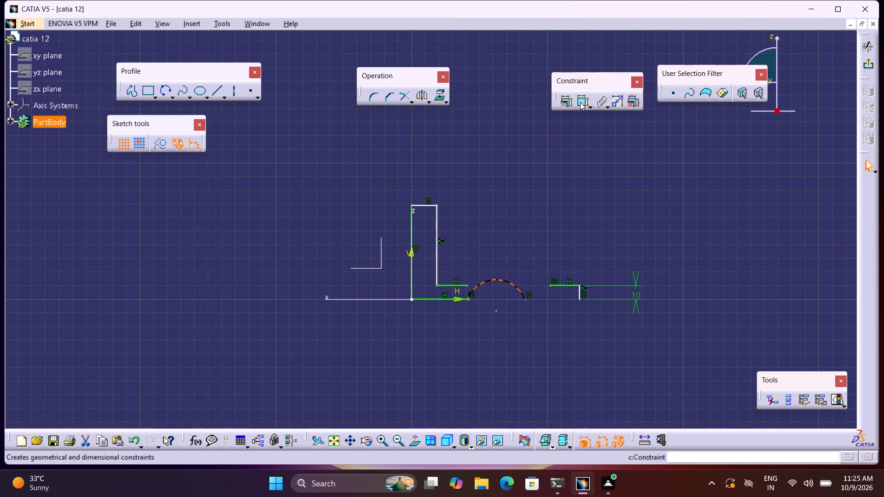
Constrain the three-point arc on the H axis with a diameter dimension set to 40 mm.
click(580, 102)
click(546, 211)
double_click(551, 207)
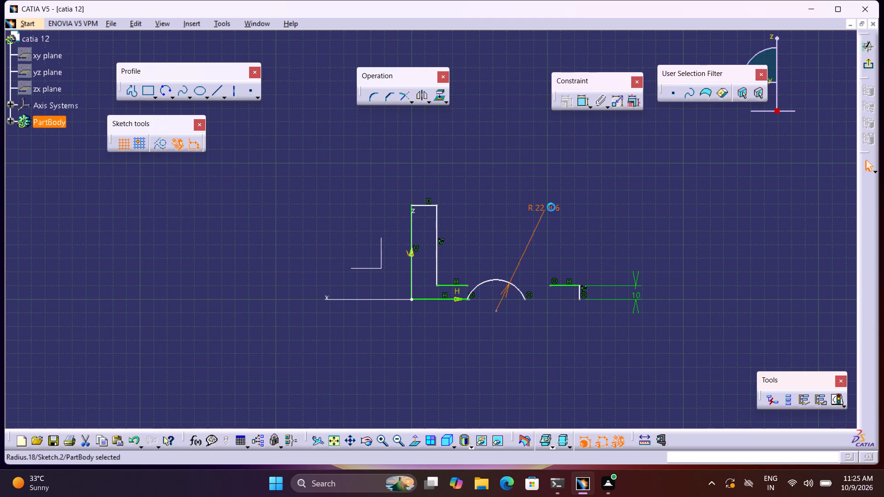
click(695, 378)
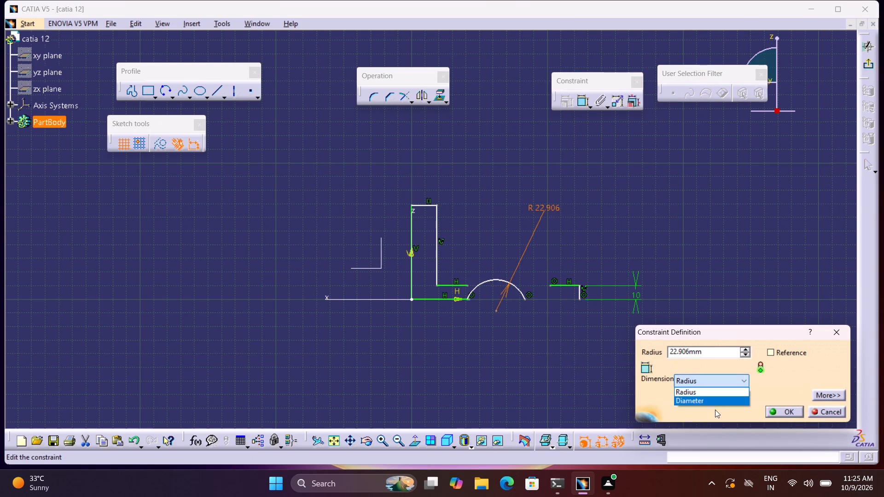
click(710, 402)
drag(704, 349, 595, 360)
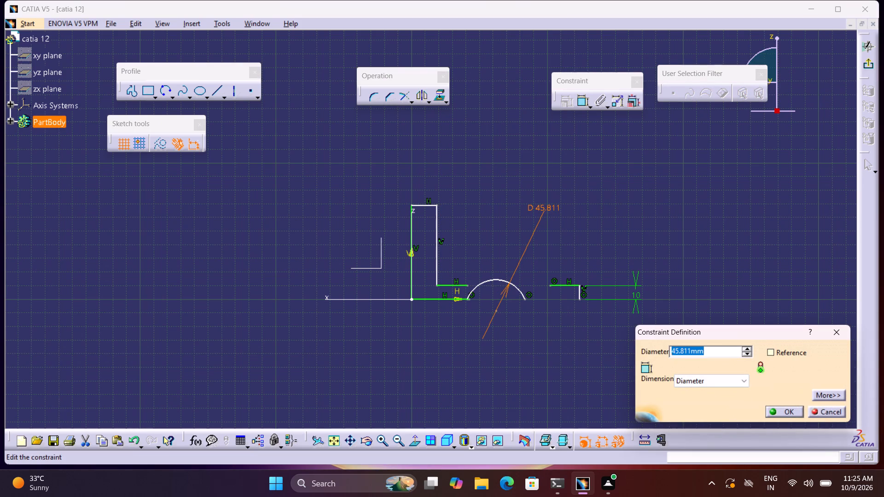
text(40)
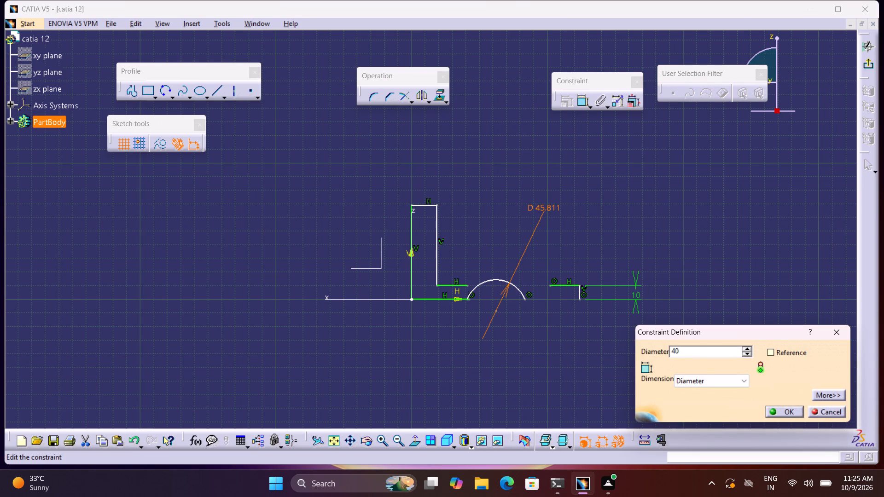
key(Return)
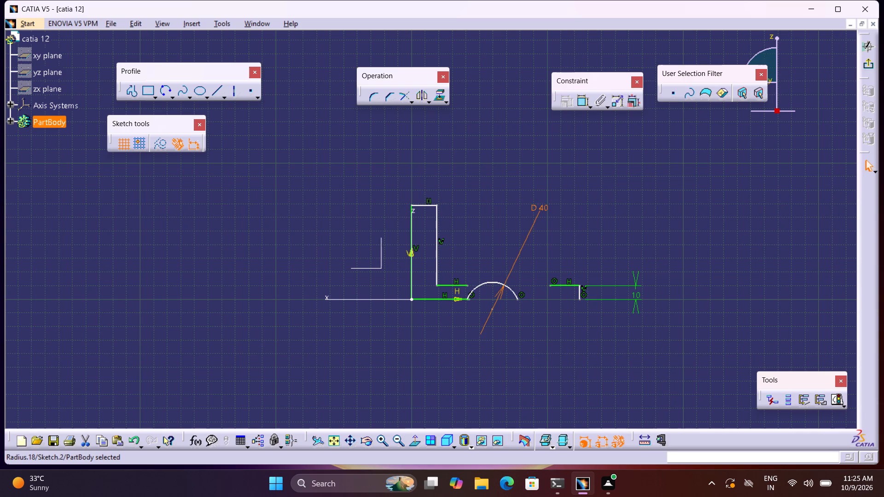
Delete the short upper horizontal line running from the foot of the tall inner vertical line toward the arc.
click(165, 95)
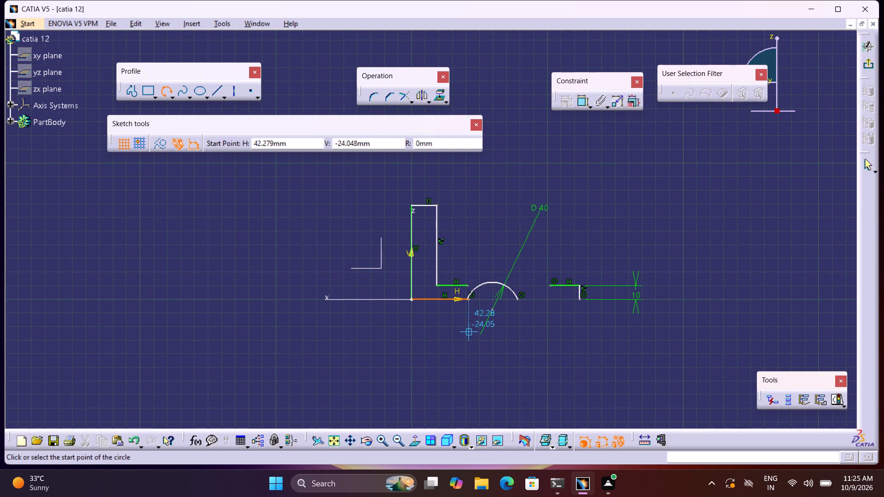
click(166, 93)
click(462, 286)
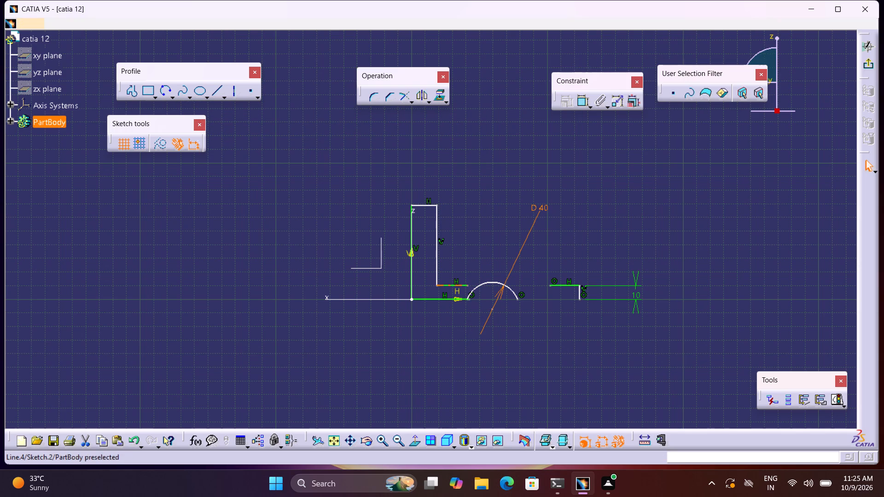
key(Delete)
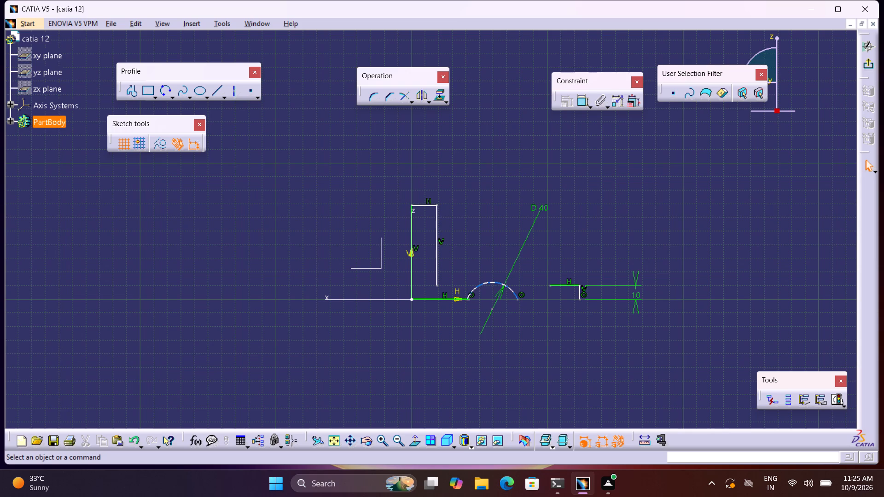
Add a length constraint to the short horizontal line at the profile's top and set it to 10 mm.
click(584, 100)
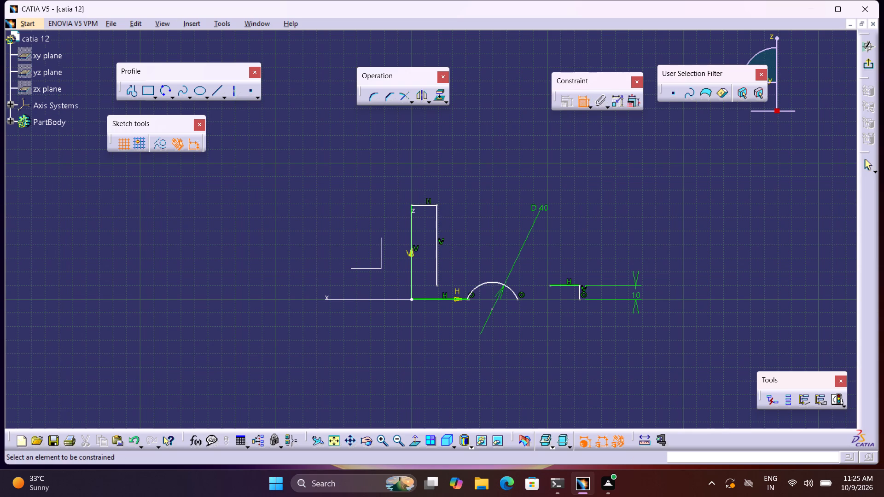
click(426, 205)
click(432, 174)
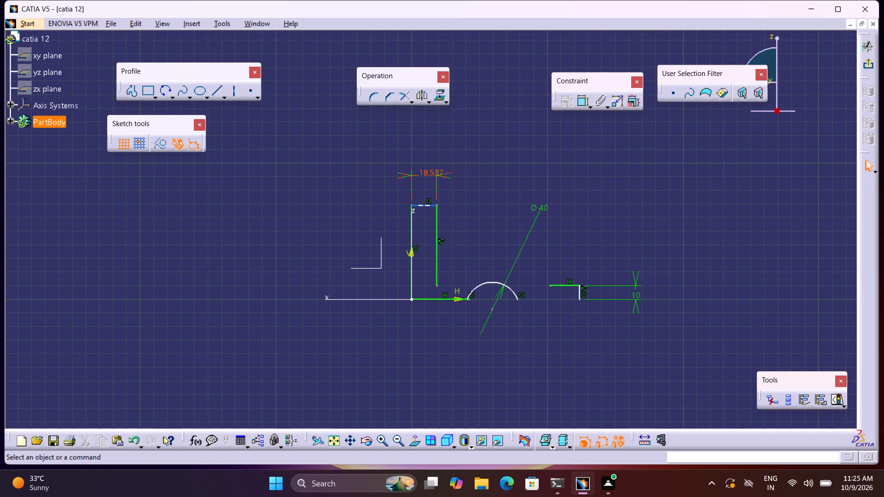
double_click(437, 171)
text(10)
key(Return)
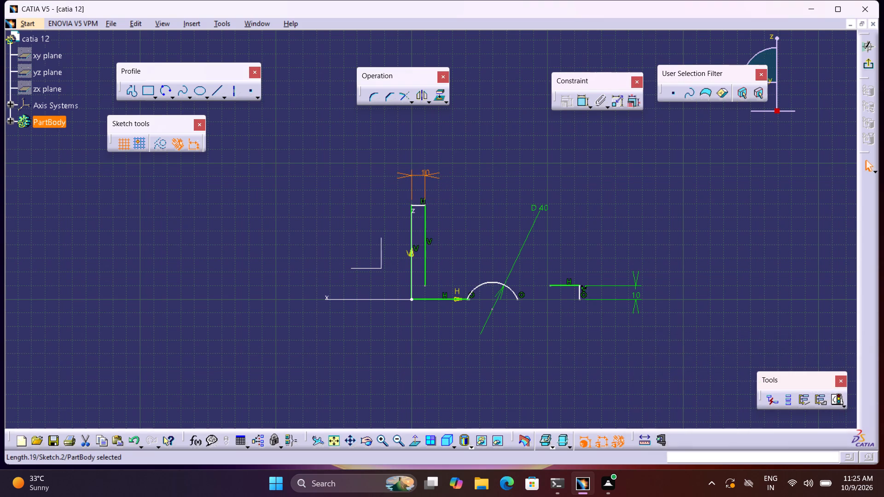
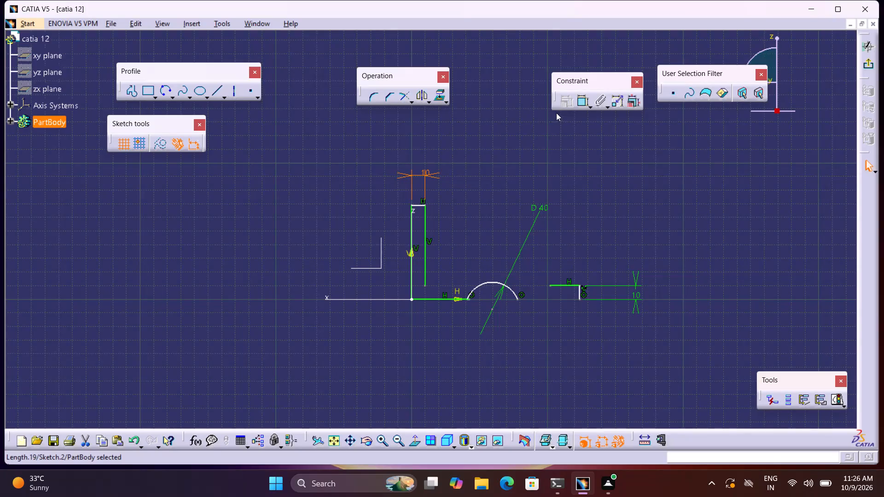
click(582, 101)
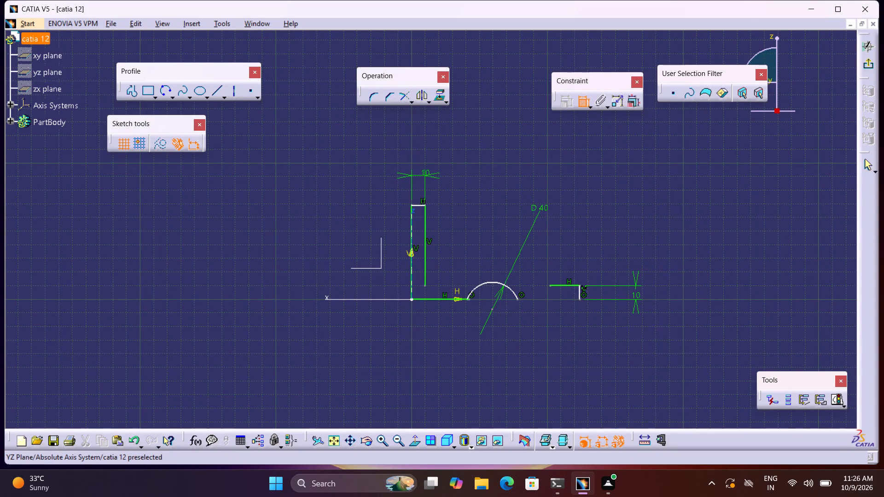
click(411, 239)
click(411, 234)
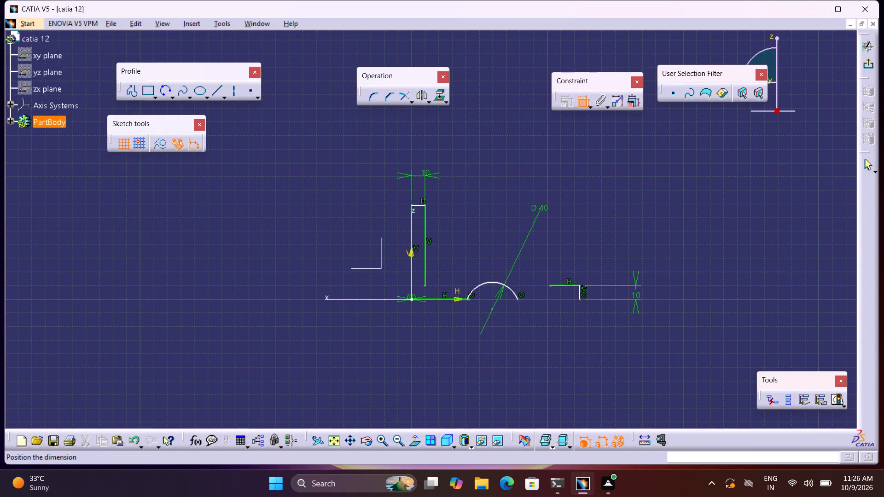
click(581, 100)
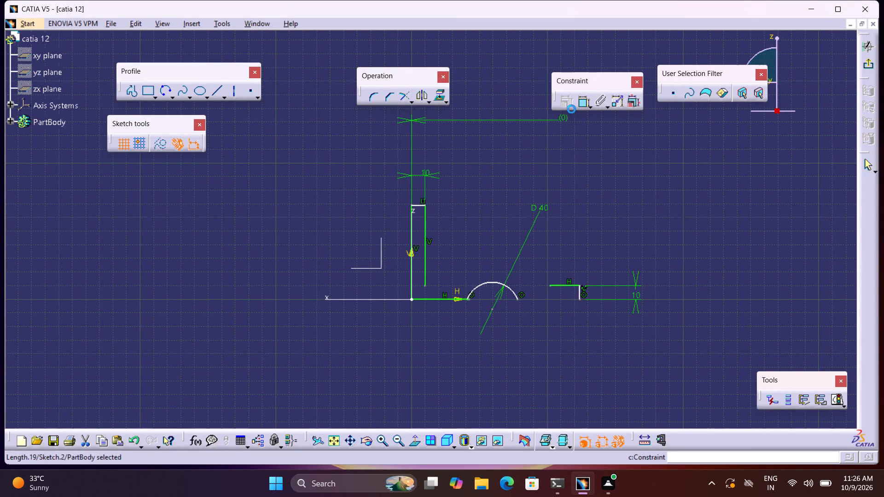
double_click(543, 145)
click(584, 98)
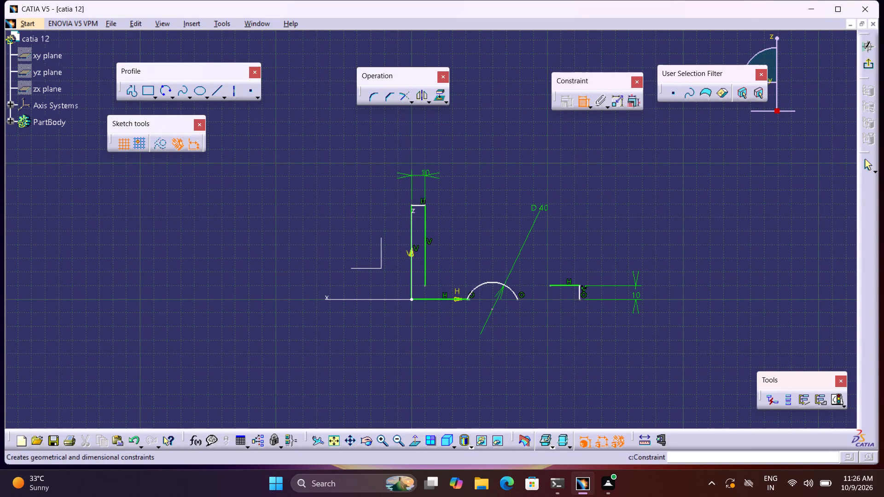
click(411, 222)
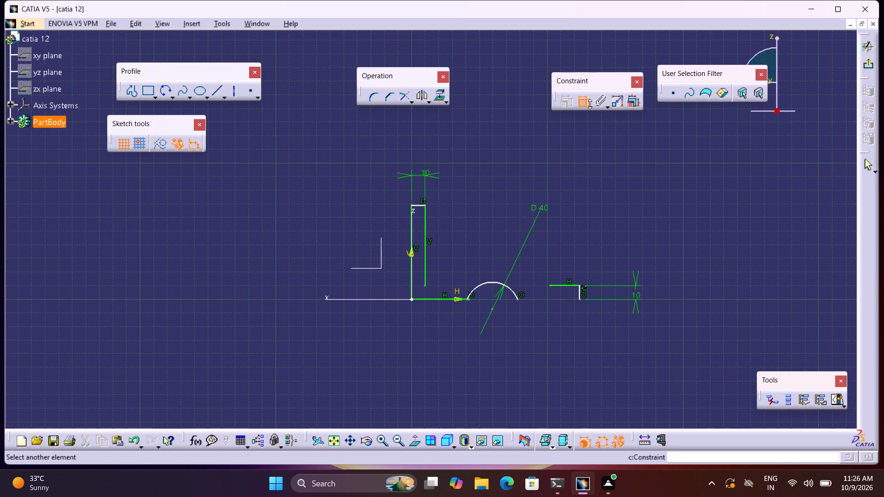
Constrain the distance between the profile's short top line and the bottom horizontal line to 40 mm.
double_click(583, 104)
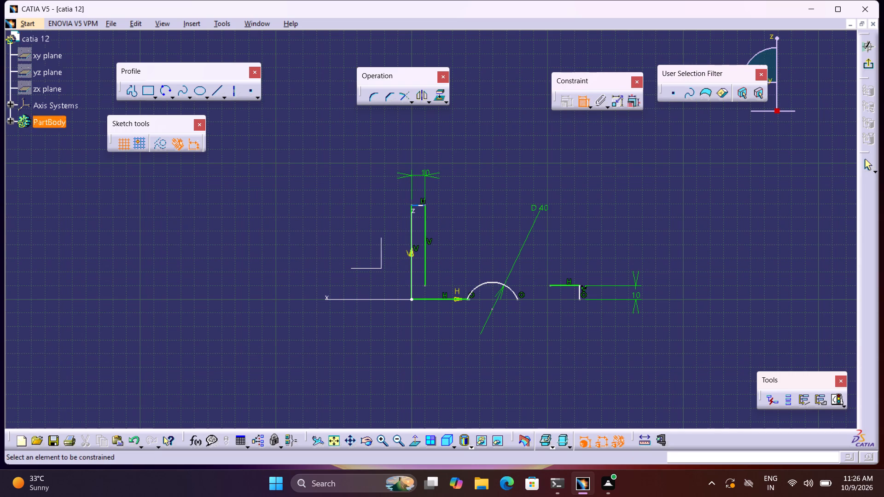
click(419, 202)
click(419, 207)
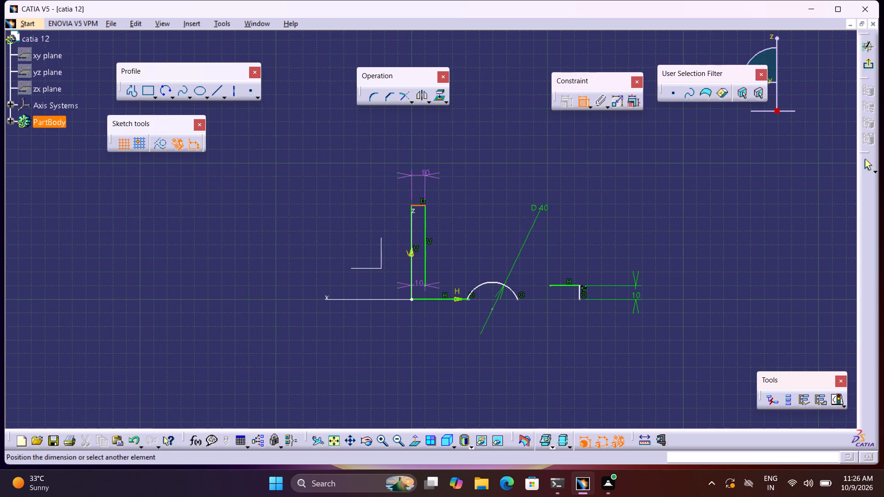
click(419, 298)
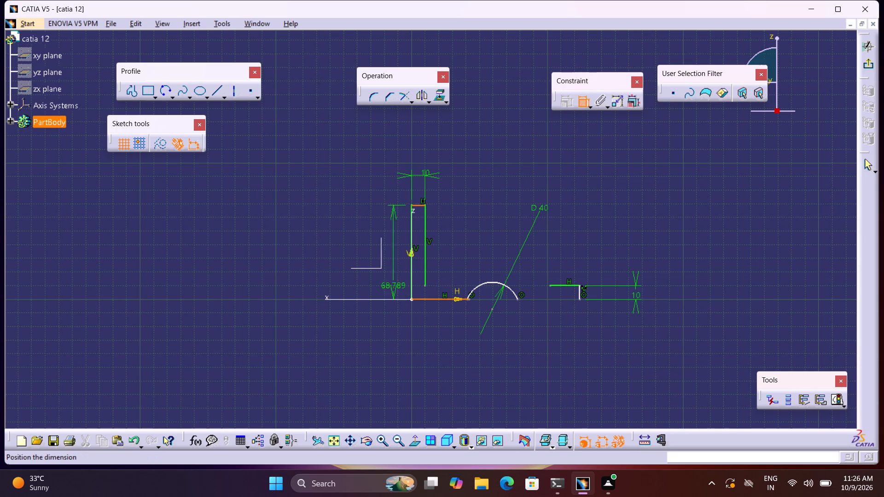
click(340, 273)
double_click(340, 271)
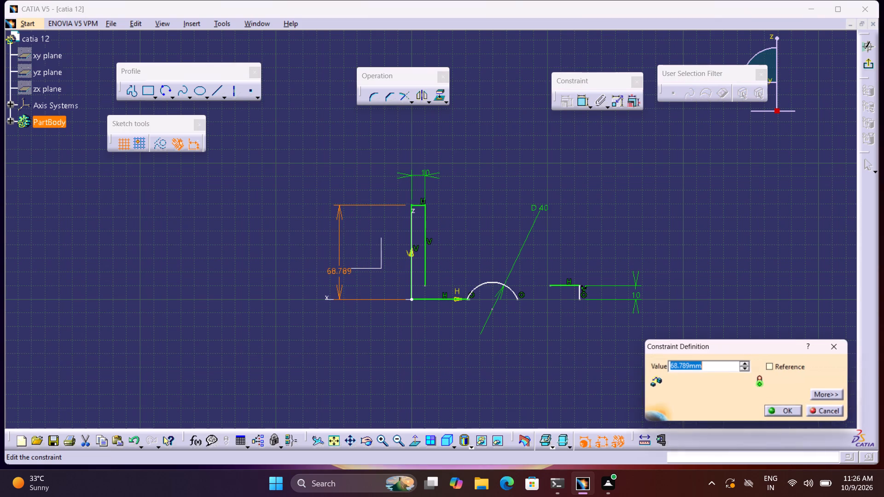
key(4)
key(0)
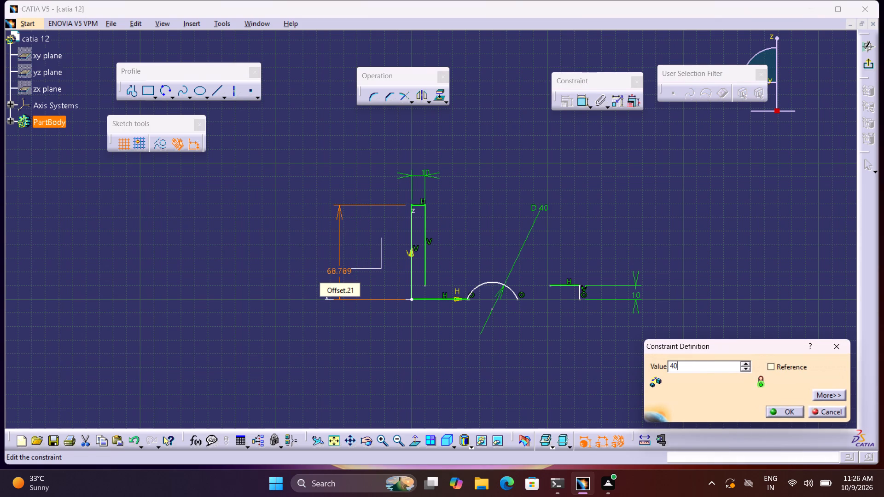
key(Return)
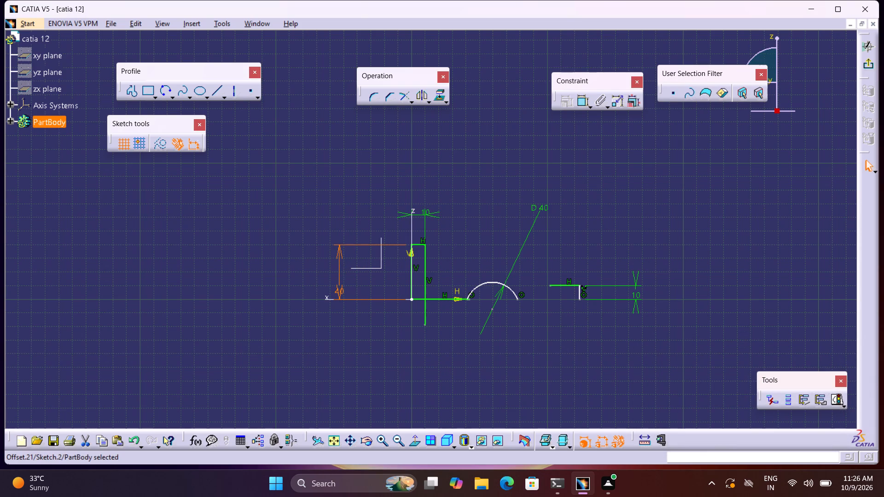
Move the inner vertical line's lower endpoint up above the H axis so the line is about 28 mm long.
middle_drag(439, 326, 440, 327)
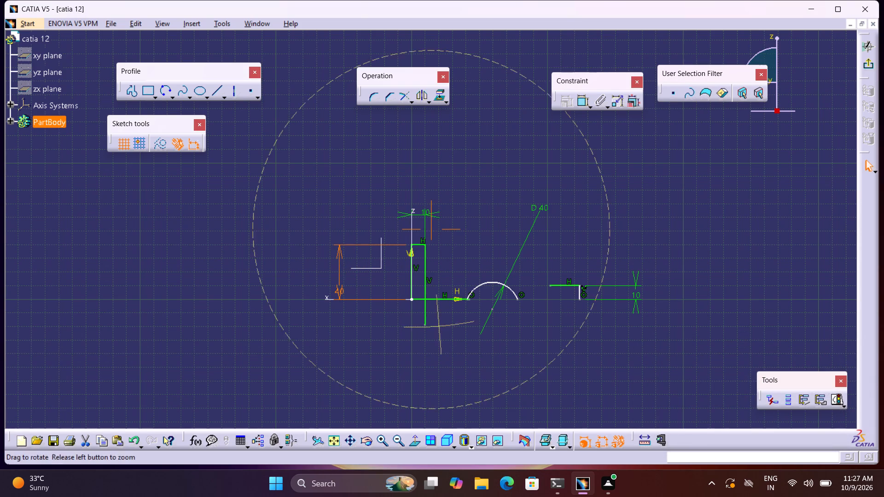
right_click(440, 326)
middle_drag(440, 327, 438, 289)
middle_click(436, 283)
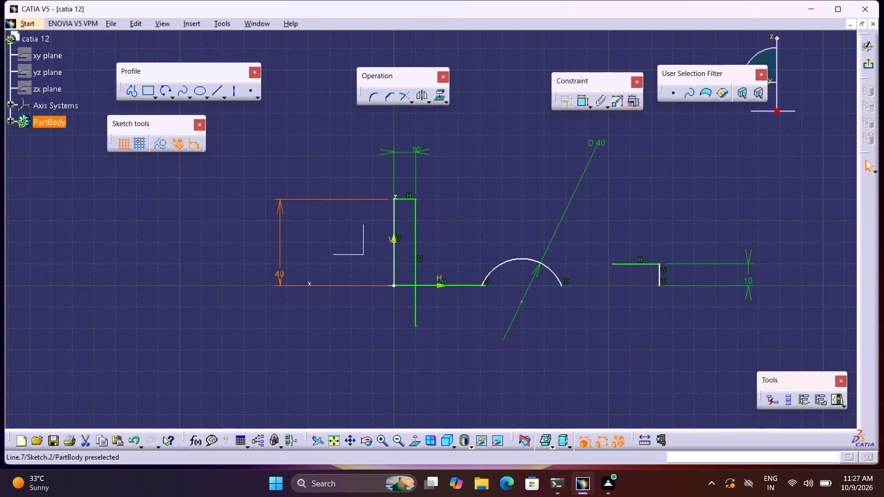
drag(415, 326, 420, 250)
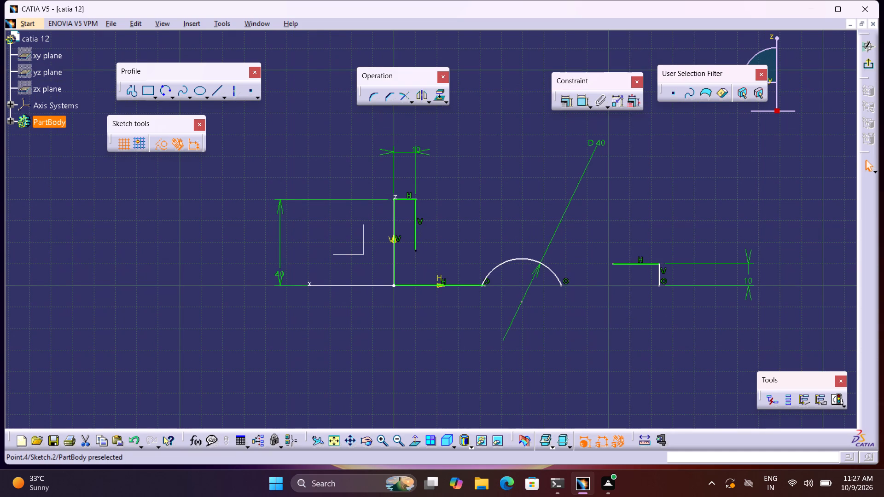
drag(420, 250, 419, 245)
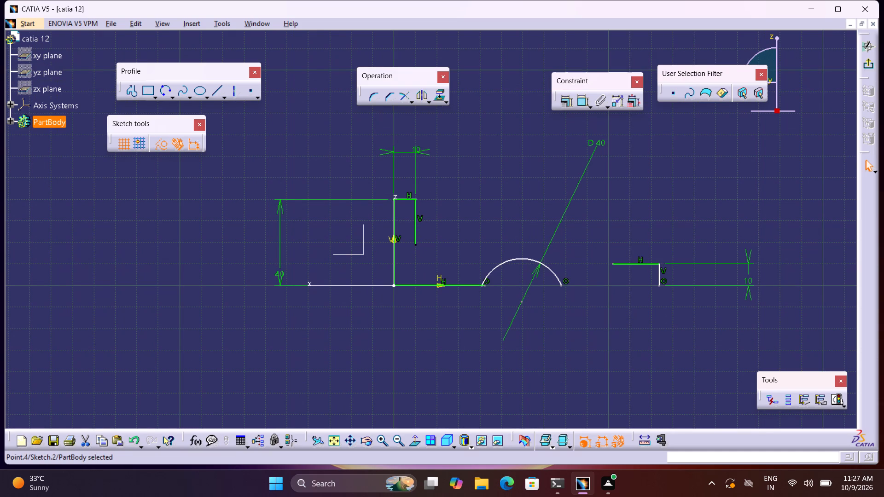
drag(415, 246, 418, 260)
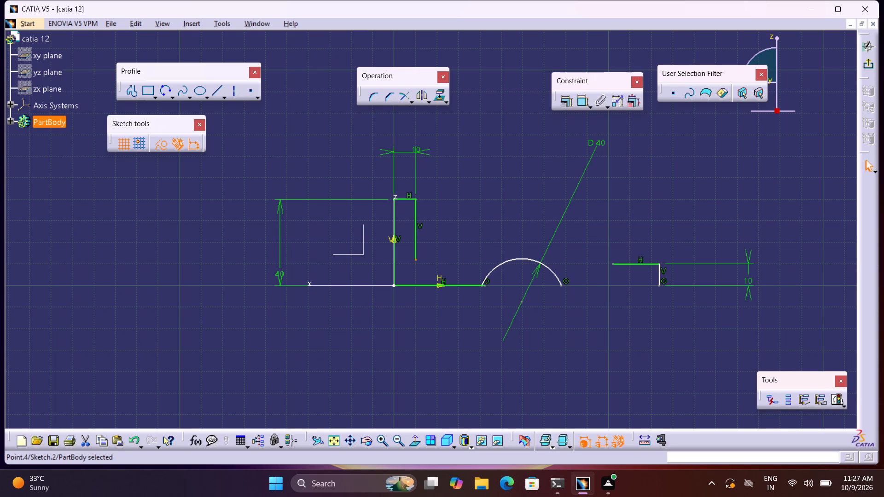
Delete the separate short horizontal and vertical lines beyond the arc, together with their 10 mm dimension.
drag(608, 239, 793, 308)
key(Delete)
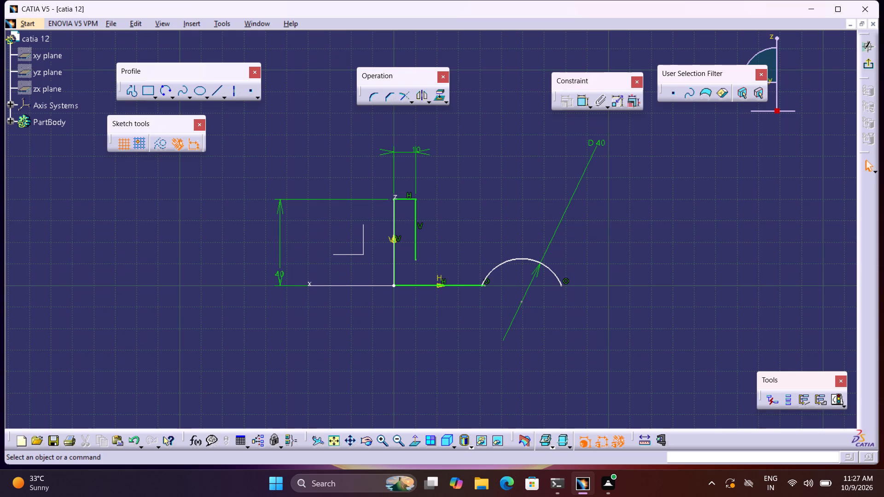
Add a length constraint to the inner vertical line and set it to 30 mm.
click(135, 95)
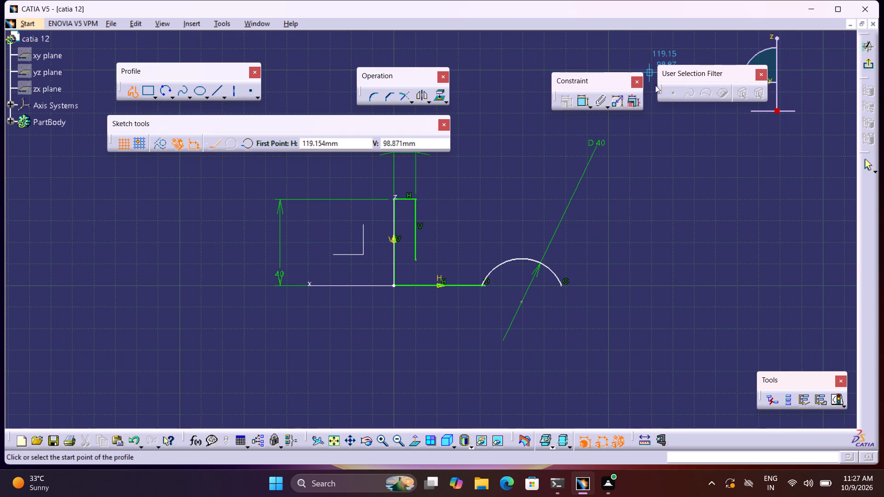
click(585, 99)
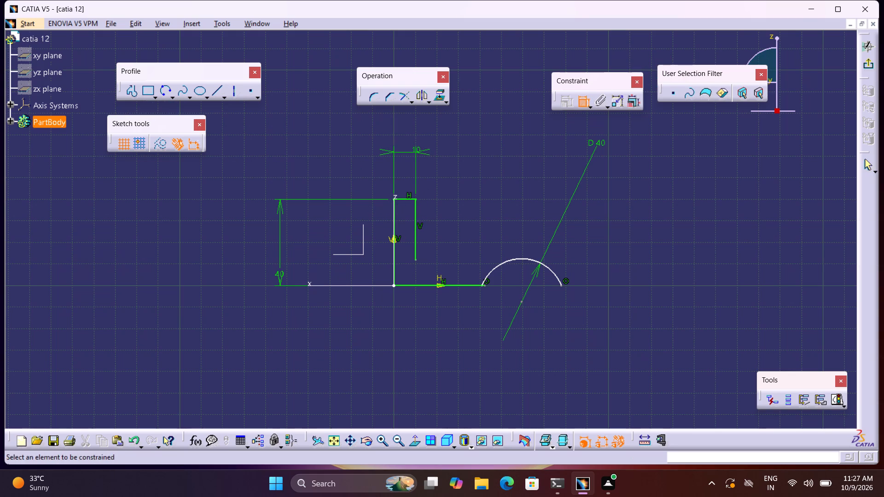
click(415, 231)
click(349, 244)
double_click(352, 242)
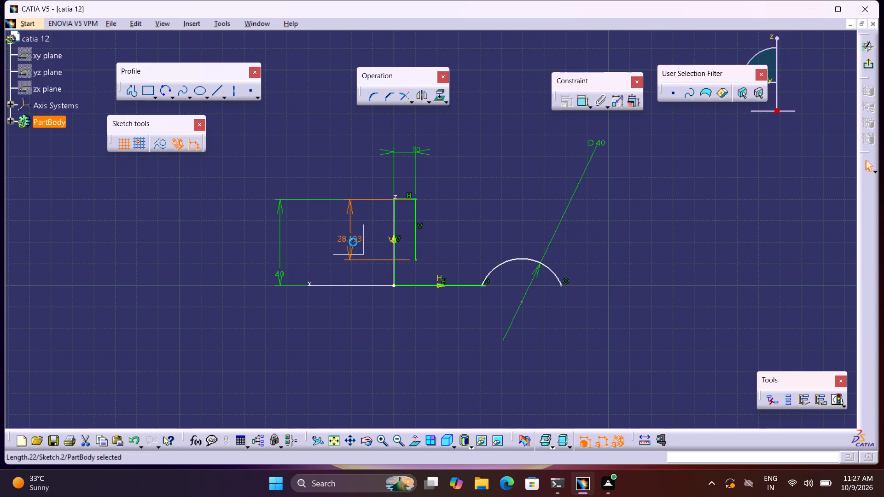
double_click(354, 242)
key(3)
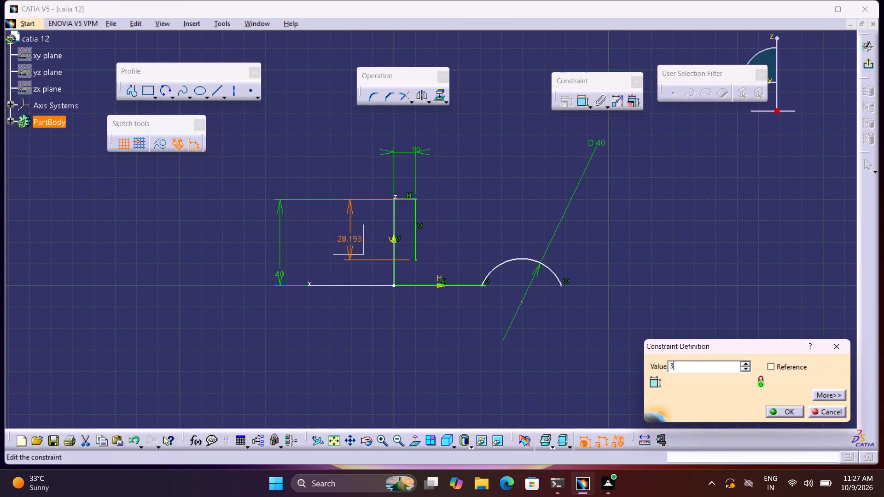
key(0)
key(Return)
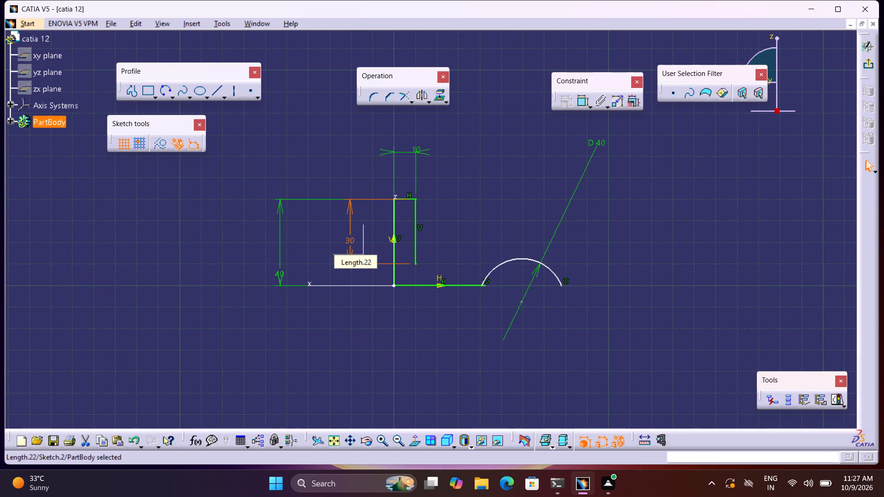
Draw a horizontal profile line about 26 mm long from the inner vertical line's lower end toward the arc.
click(128, 98)
click(417, 263)
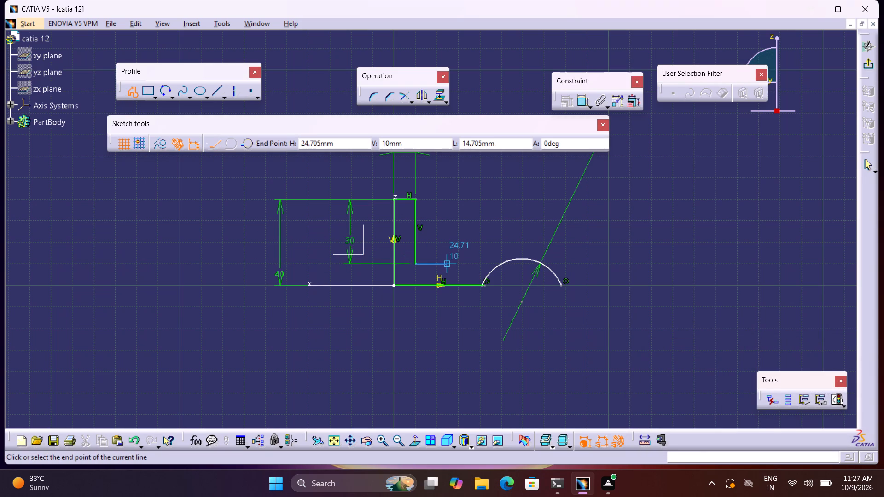
click(471, 264)
Draw an outer three-point arc of about 29 mm radius from the new line's end over the inner arc to about H 84 mm, V 10 mm.
click(164, 86)
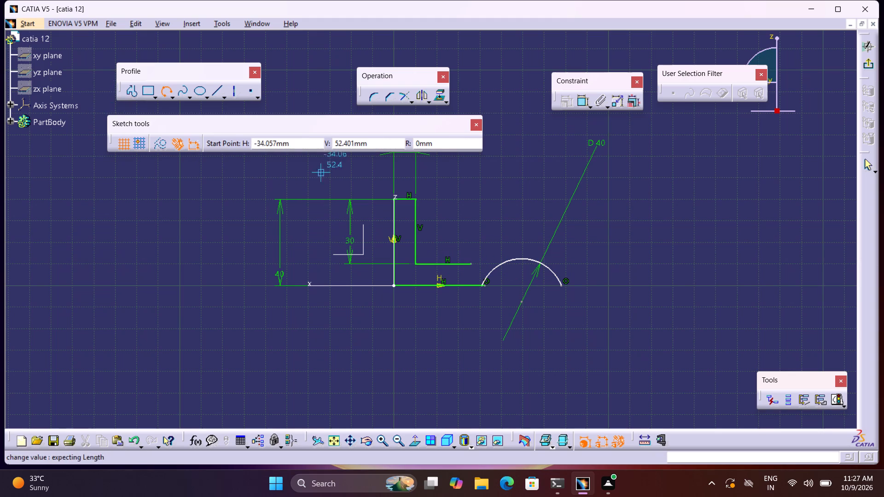
click(471, 265)
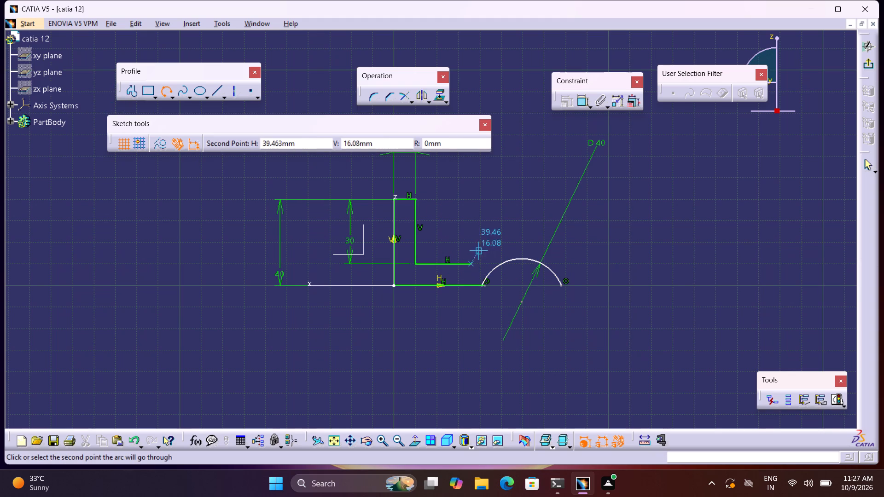
click(488, 246)
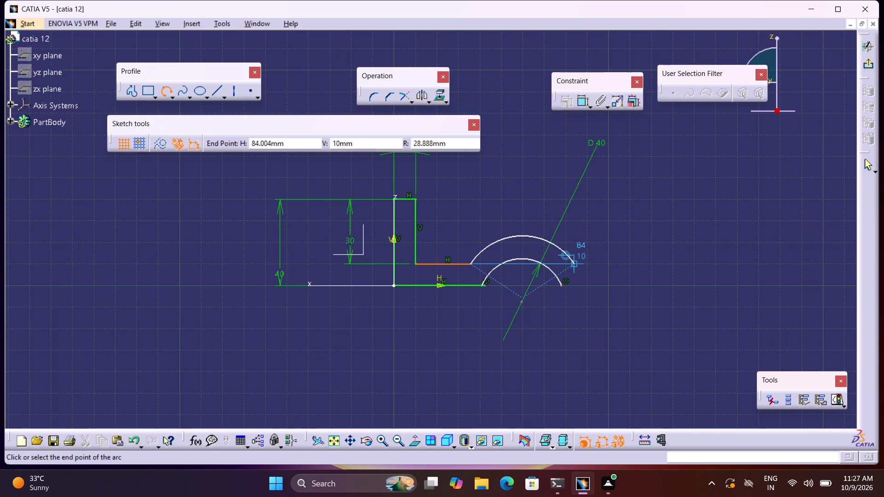
click(575, 264)
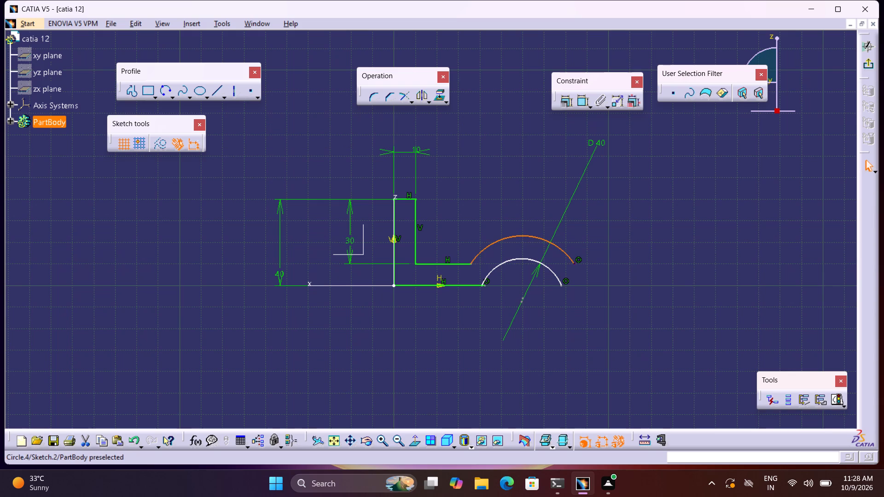
Add a radius constraint to the outer arc and set it to 30 mm.
click(580, 104)
click(508, 204)
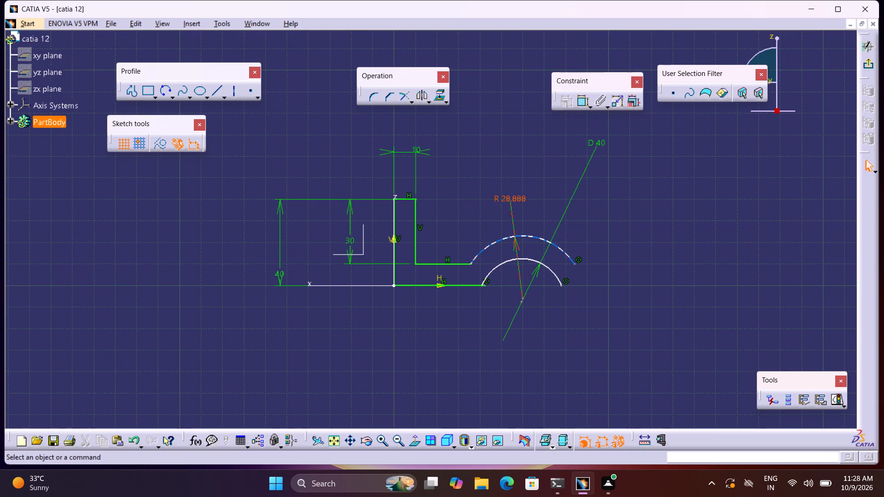
double_click(514, 196)
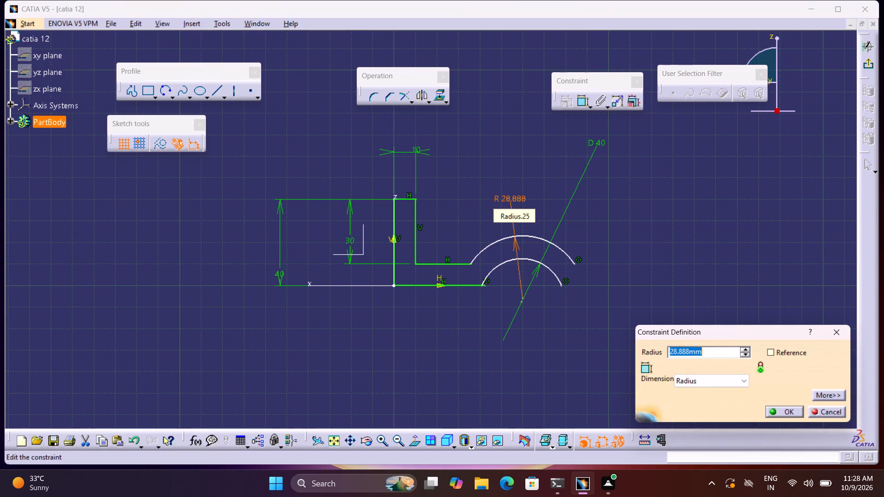
text(30)
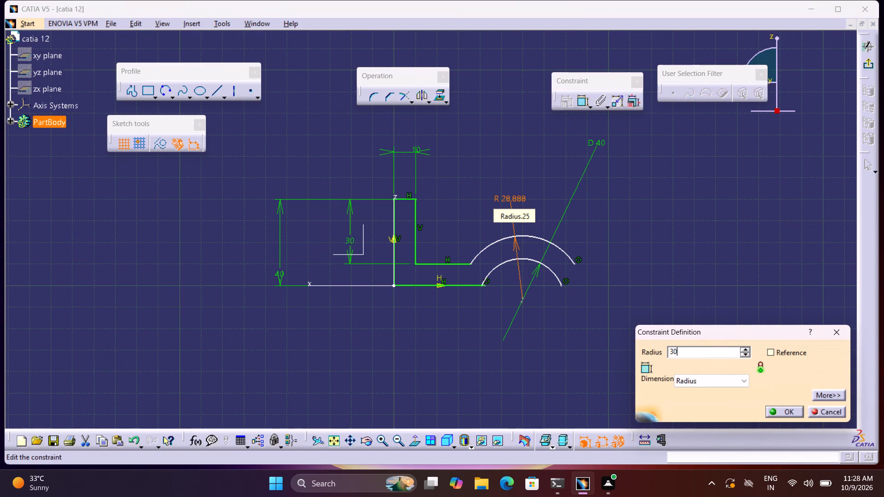
key(Return)
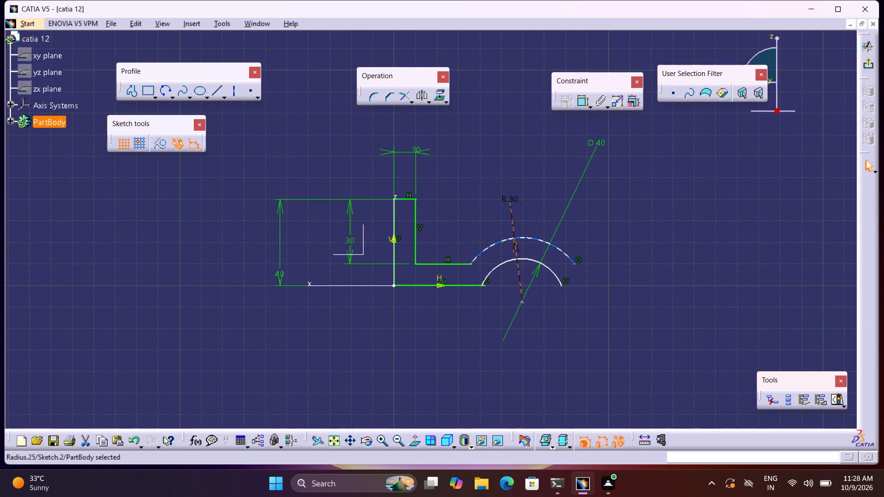
Add a length constraint to the horizontal line between the inner vertical line and the outer arc and set it to 20 mm.
click(132, 95)
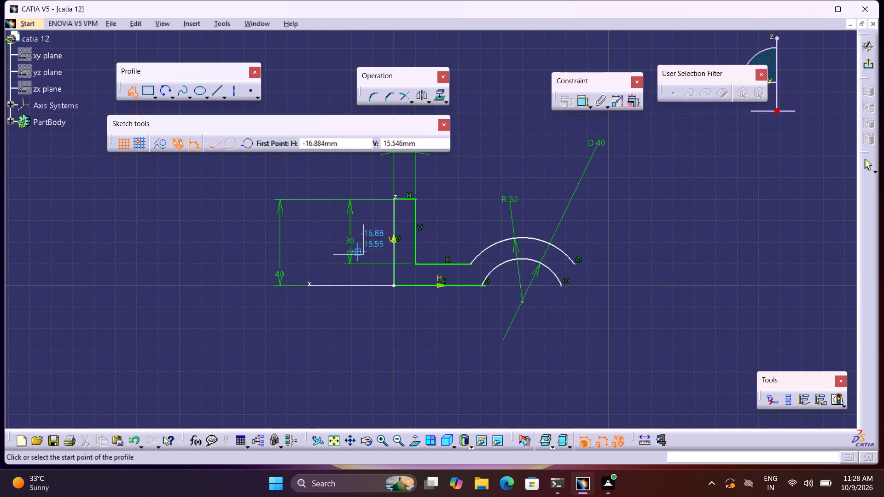
click(582, 103)
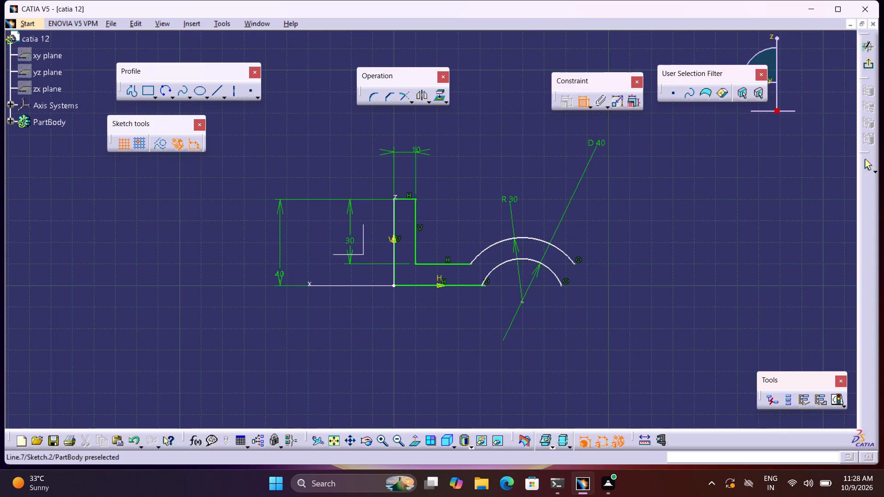
click(426, 263)
click(444, 234)
double_click(448, 231)
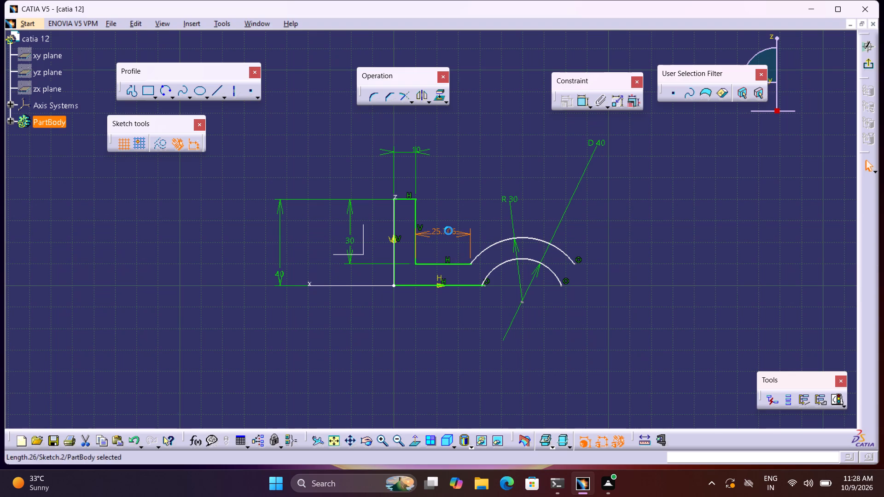
key(2)
key(9)
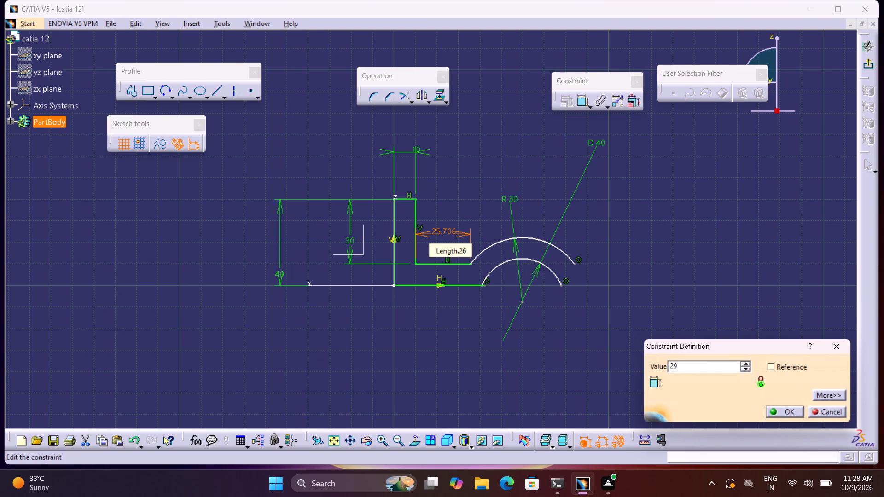
key(BackSpace)
key(0)
key(Return)
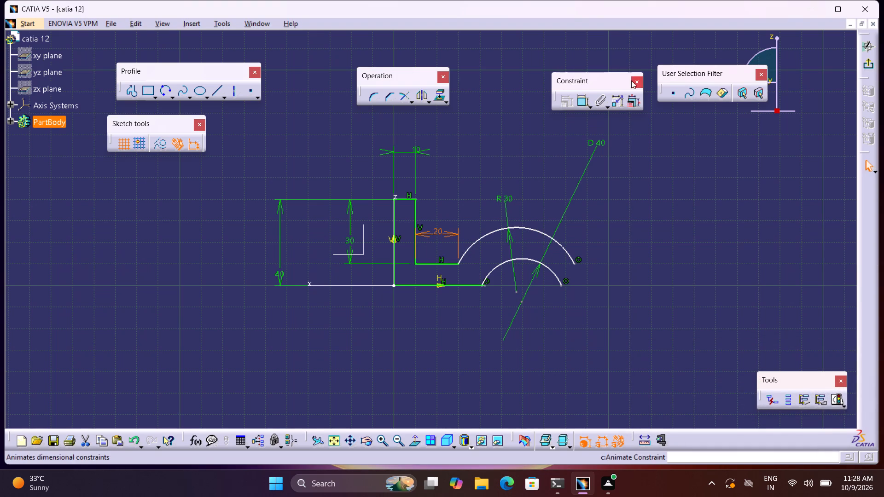
Add a length constraint to the bottom horizontal line starting at the origin and set it to 30 mm.
click(583, 102)
click(436, 288)
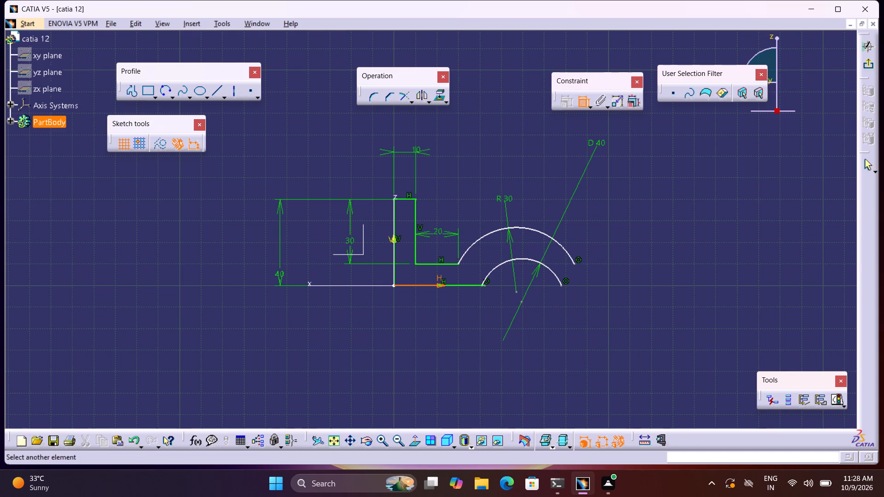
click(473, 286)
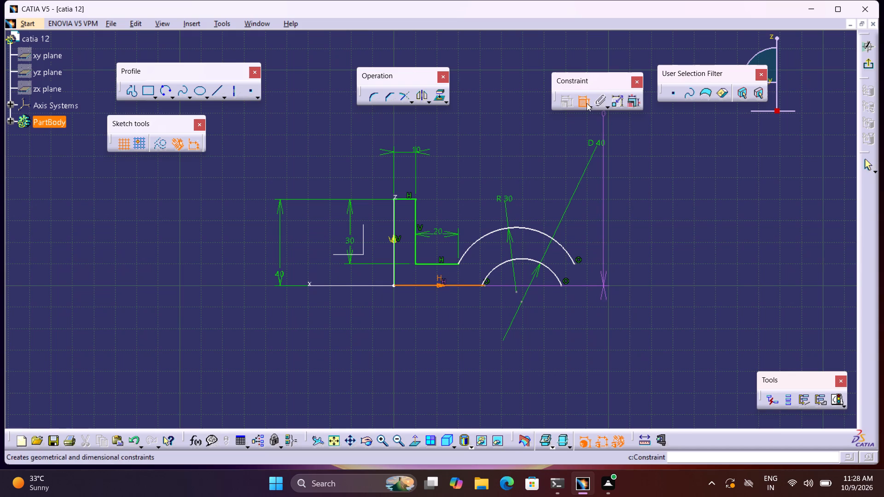
click(583, 104)
click(583, 104)
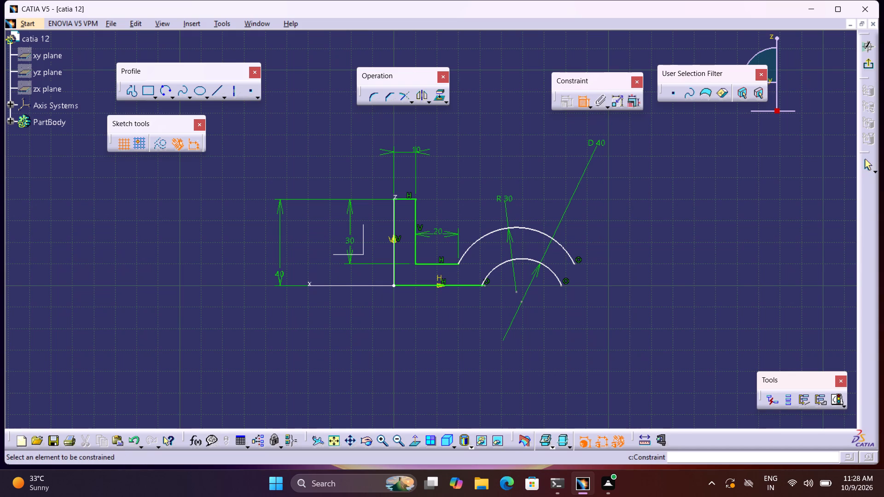
click(474, 284)
click(431, 336)
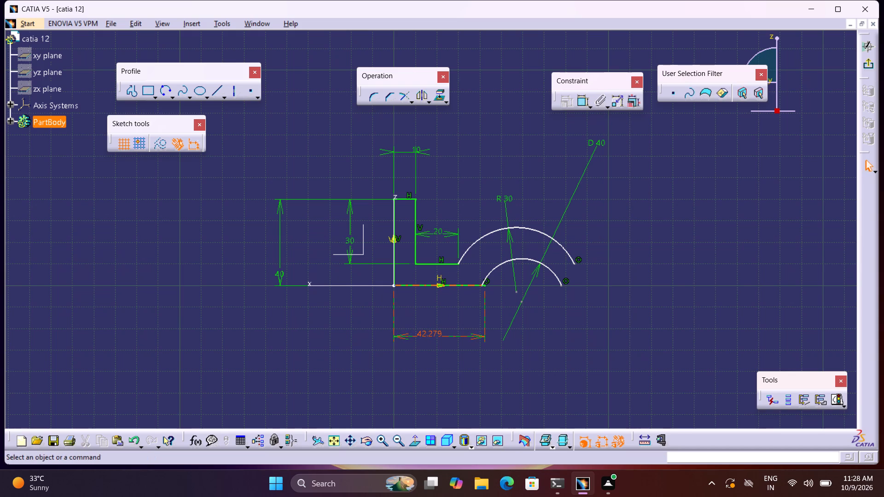
double_click(431, 330)
text(30)
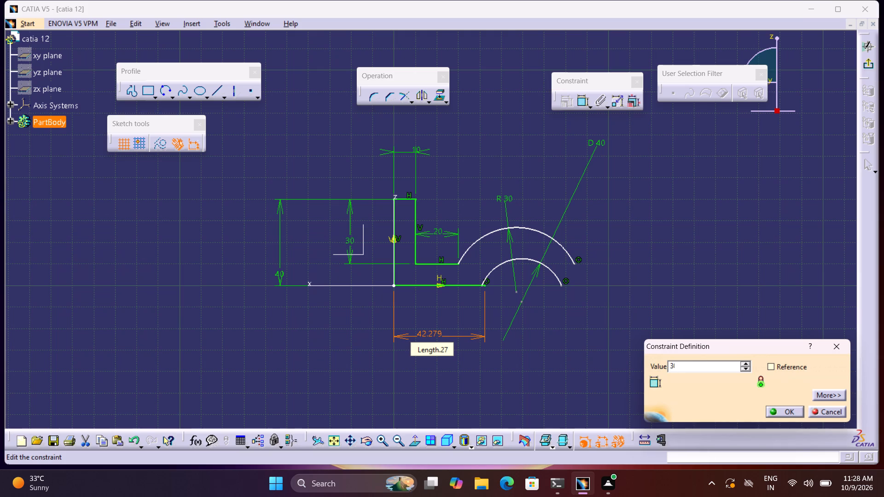
key(Return)
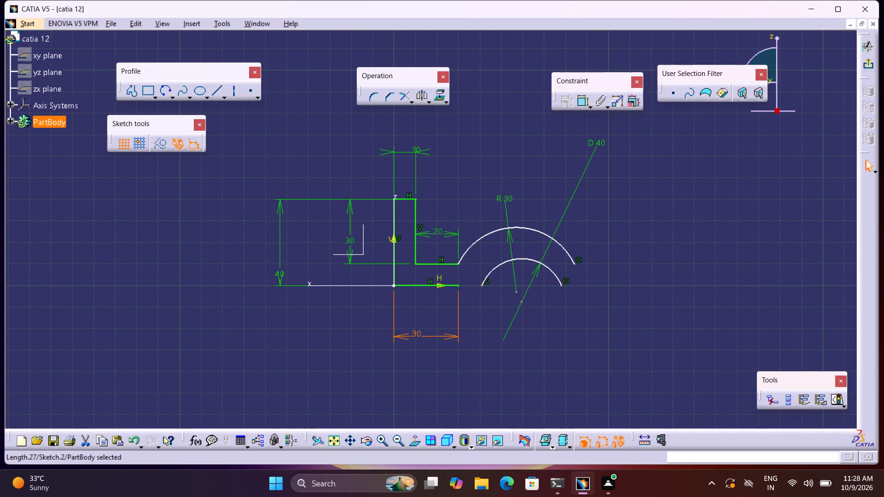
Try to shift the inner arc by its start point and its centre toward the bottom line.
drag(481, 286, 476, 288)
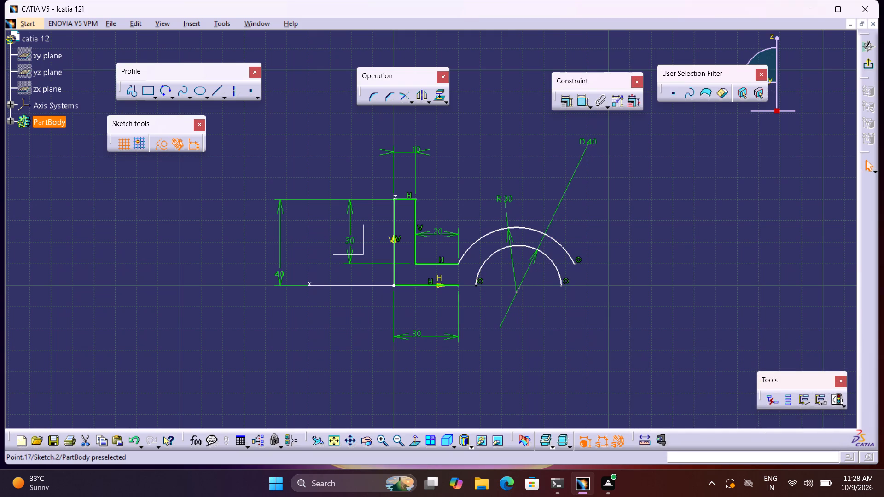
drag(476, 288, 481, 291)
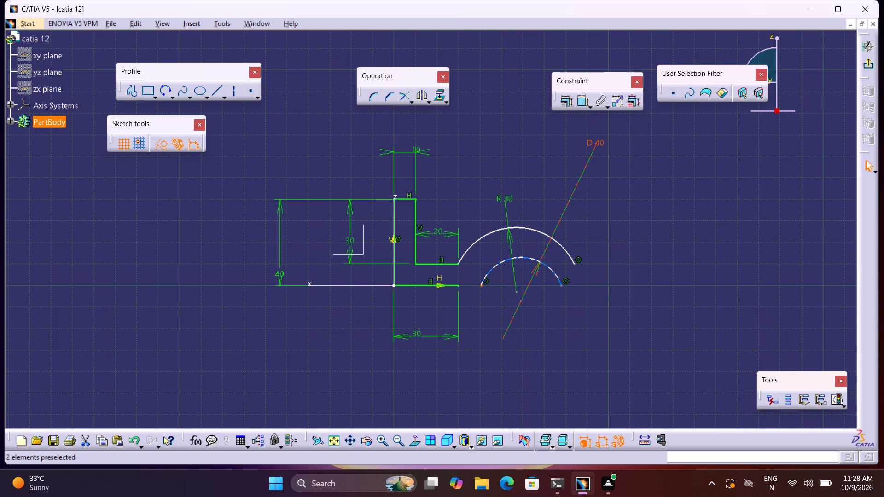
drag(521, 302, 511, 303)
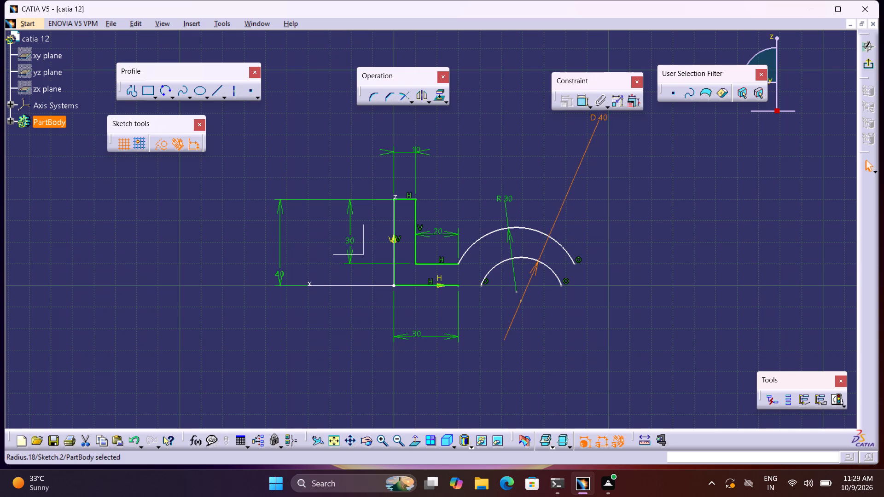
Delete the diameter constraint of the inner arc.
click(581, 159)
key(Delete)
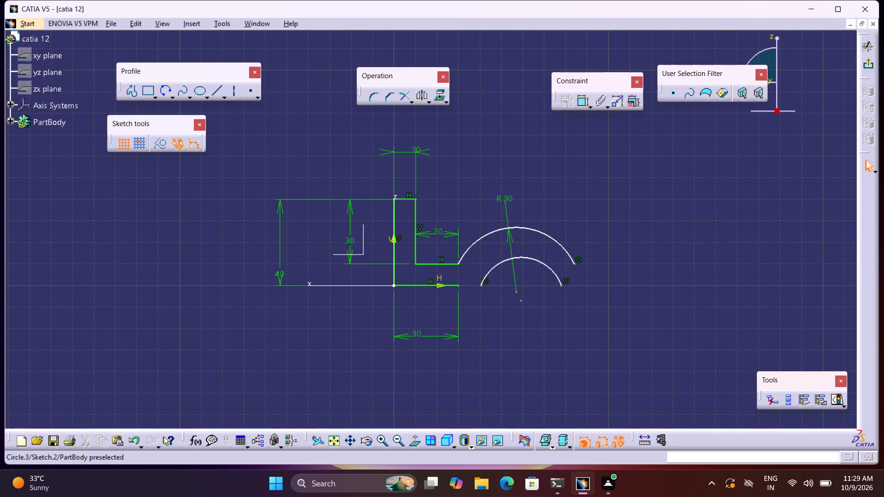
Reposition the inner arc beneath the outer arc and make its start point coincident with the free end of the bottom horizontal line.
click(521, 299)
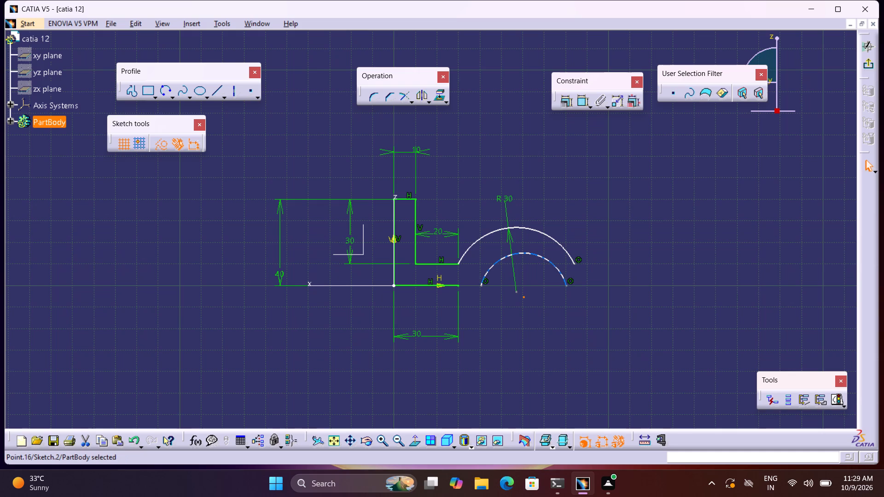
drag(533, 252, 511, 249)
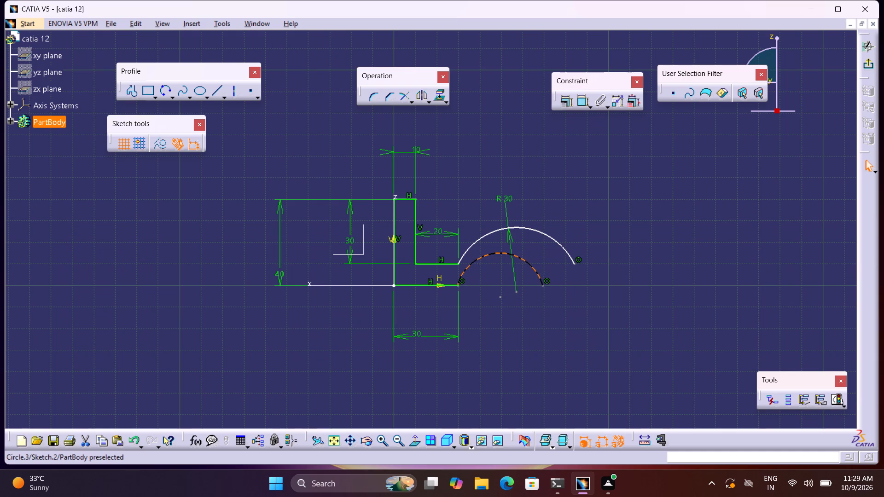
drag(511, 249, 527, 251)
double_click(603, 200)
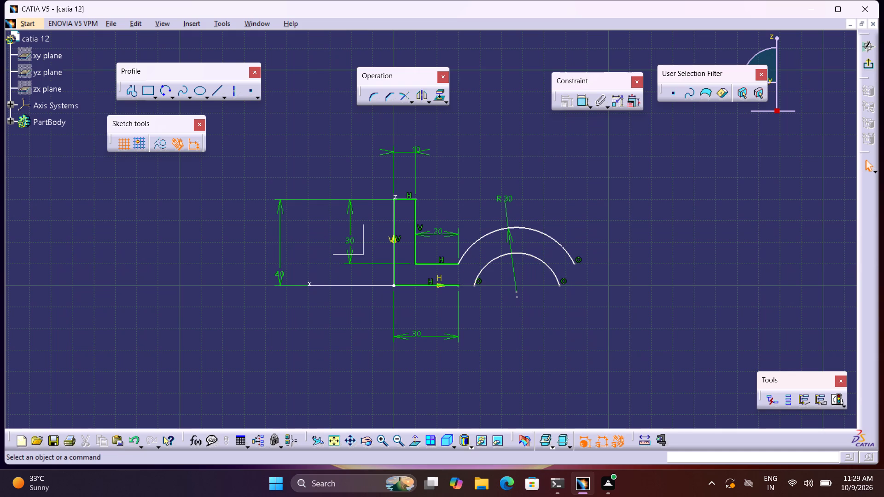
click(582, 99)
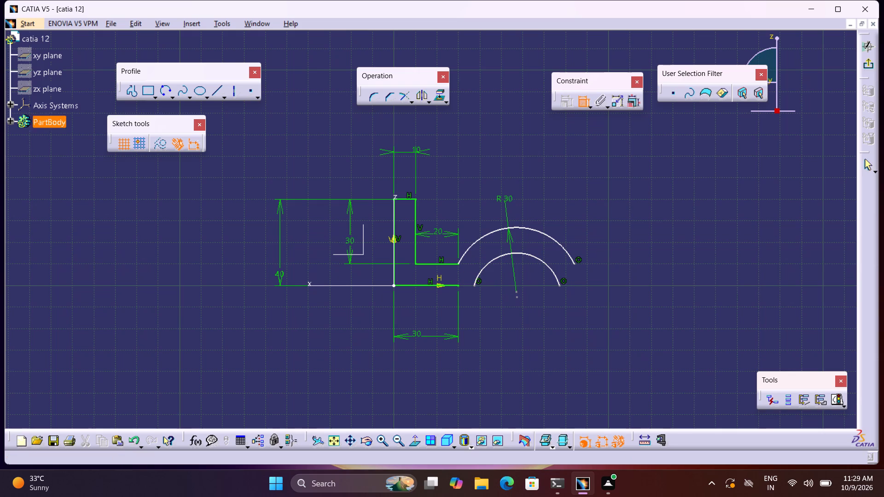
click(474, 285)
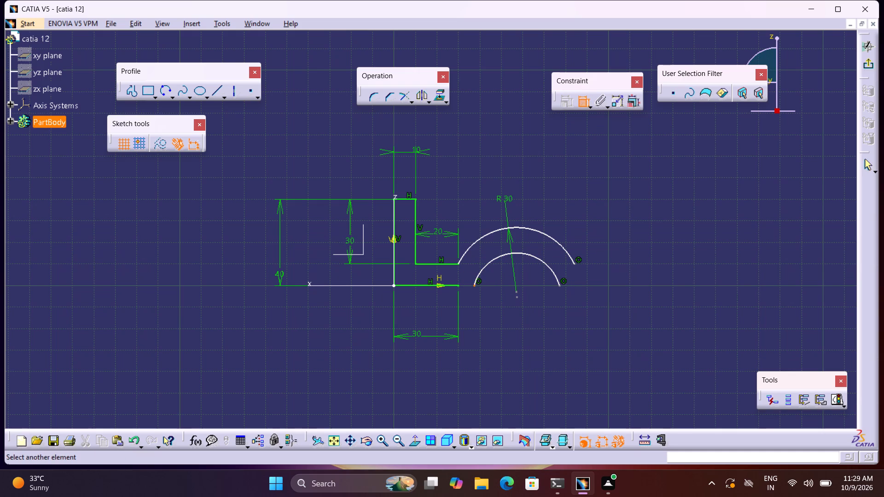
click(459, 284)
right_click(459, 284)
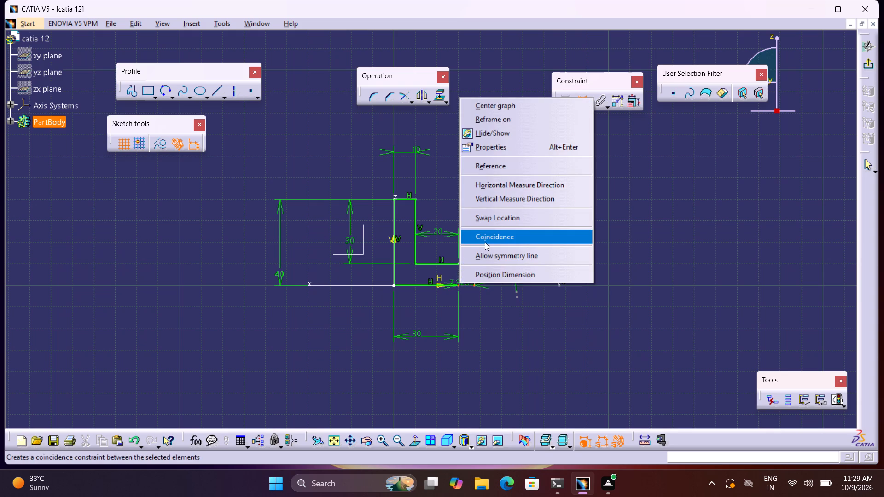
click(487, 242)
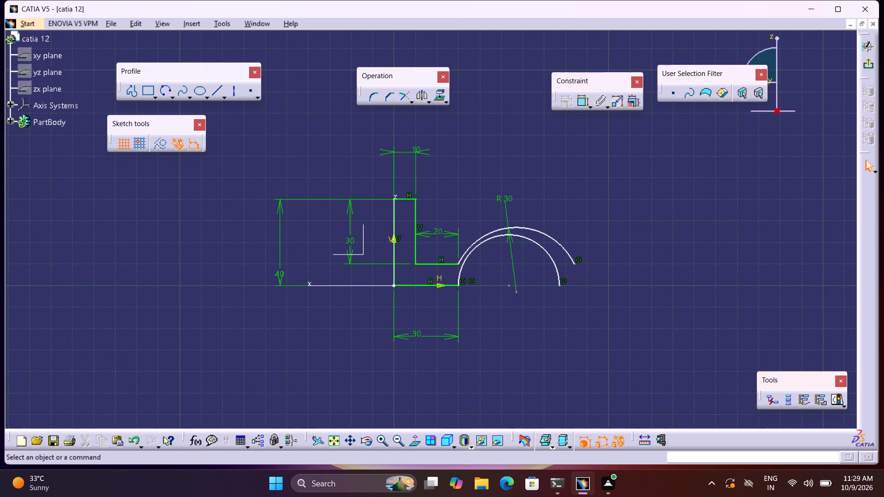
Delete the outer arc's radius constraint and enlarge the arc upward and outward to roughly a semicircle.
drag(554, 240, 554, 238)
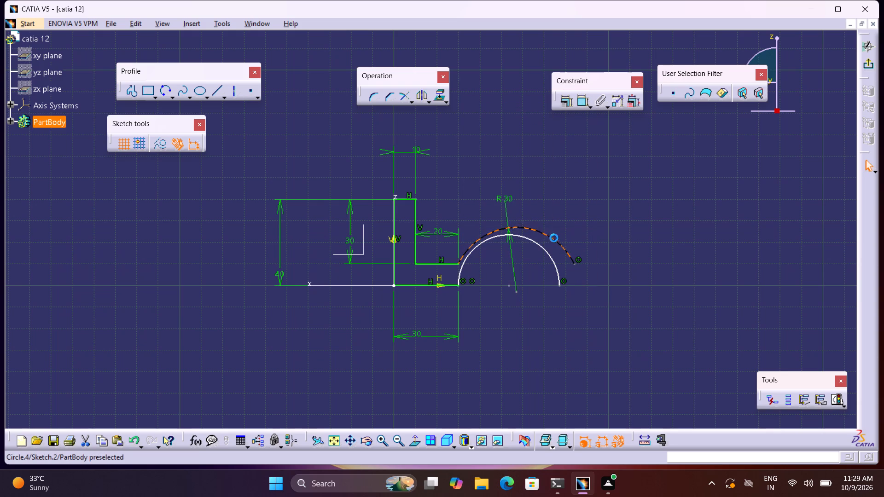
drag(554, 238, 555, 233)
click(511, 199)
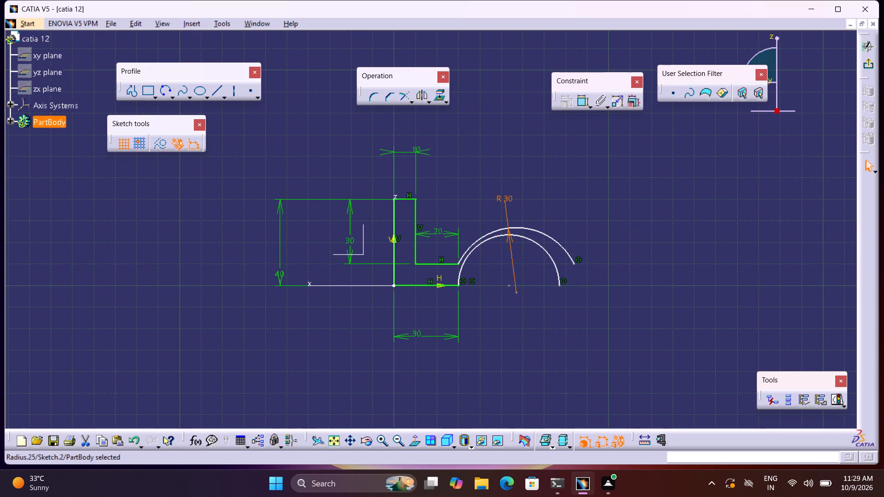
key(Delete)
drag(529, 229, 536, 208)
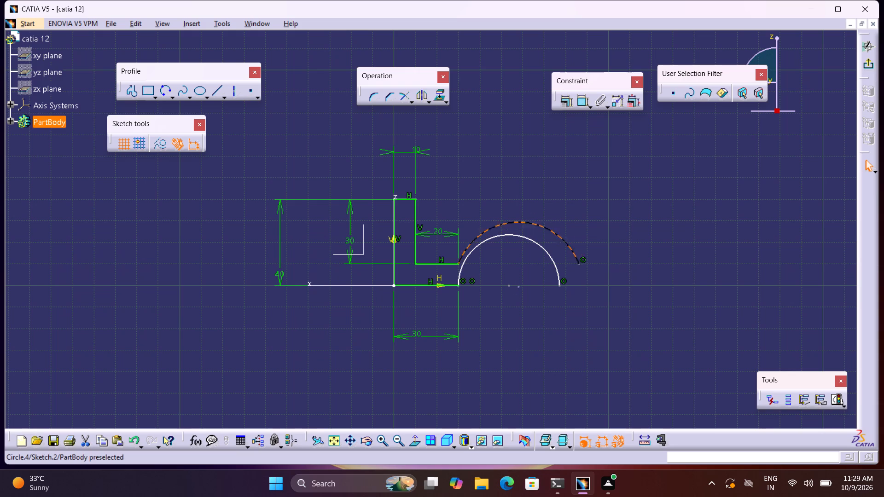
drag(536, 208, 552, 208)
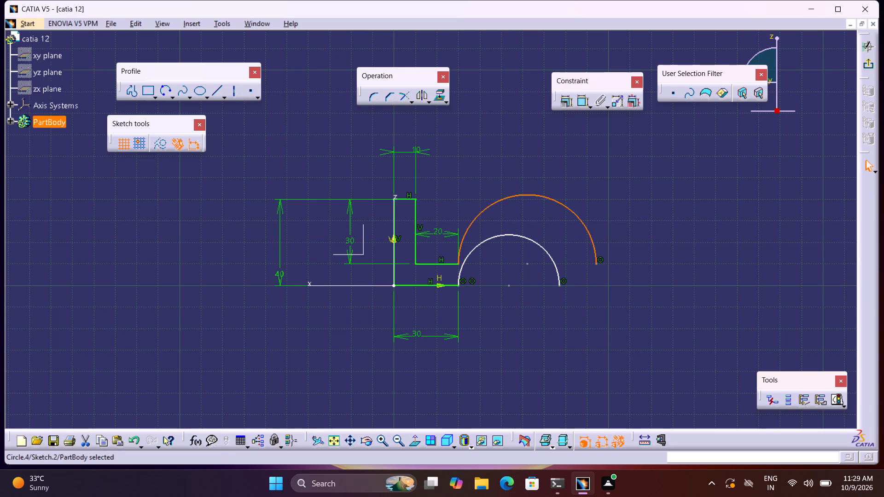
Delete the coincidence between the outer arc's free end and the upper horizontal line, and reshape the arc so that end drops lower.
click(603, 257)
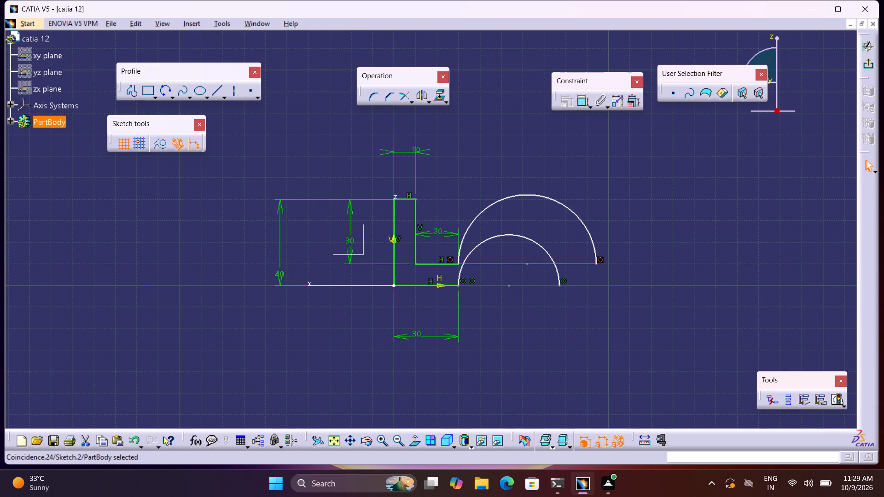
key(Delete)
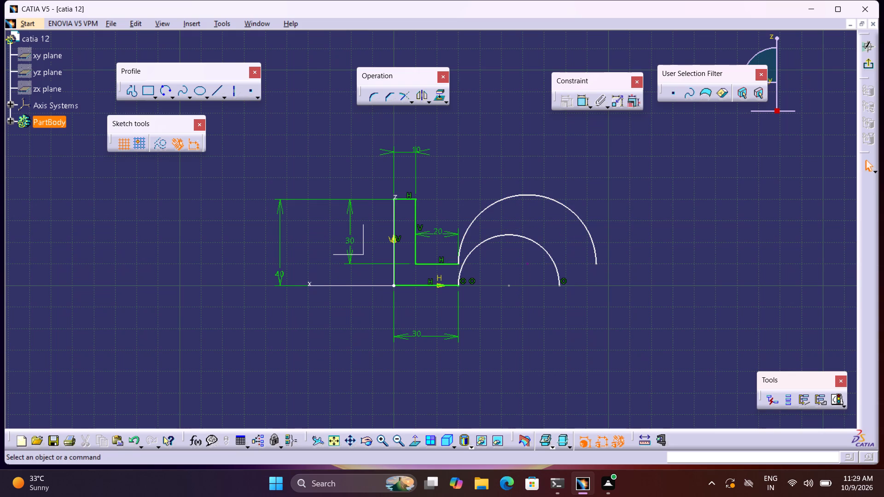
click(528, 265)
drag(467, 236, 468, 236)
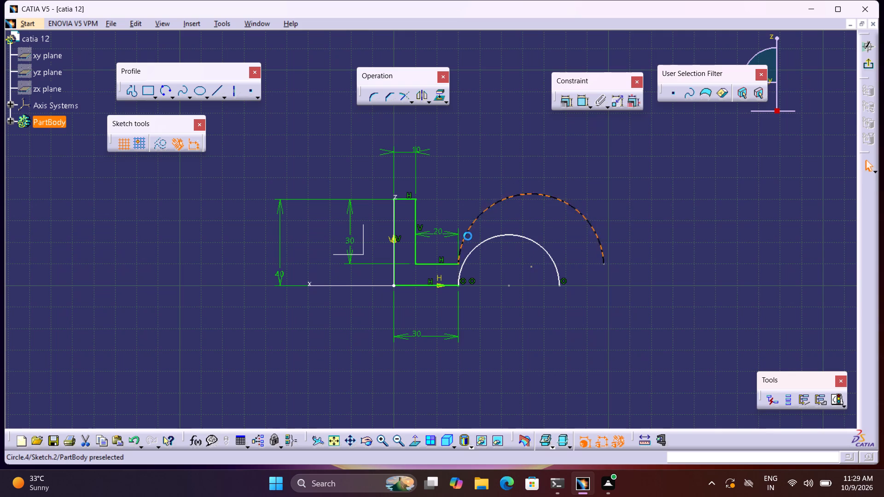
drag(468, 236, 475, 251)
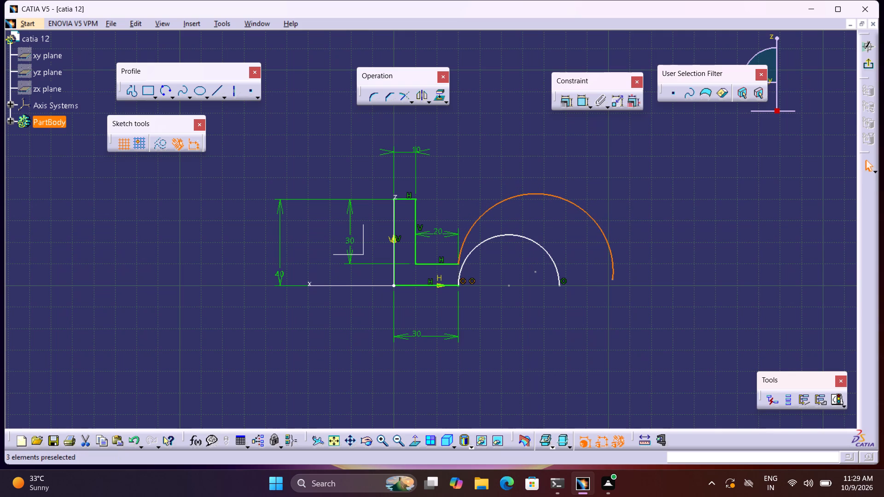
Move the inner arc's centre point below the horizontal axis to flatten the arc.
drag(510, 286, 511, 295)
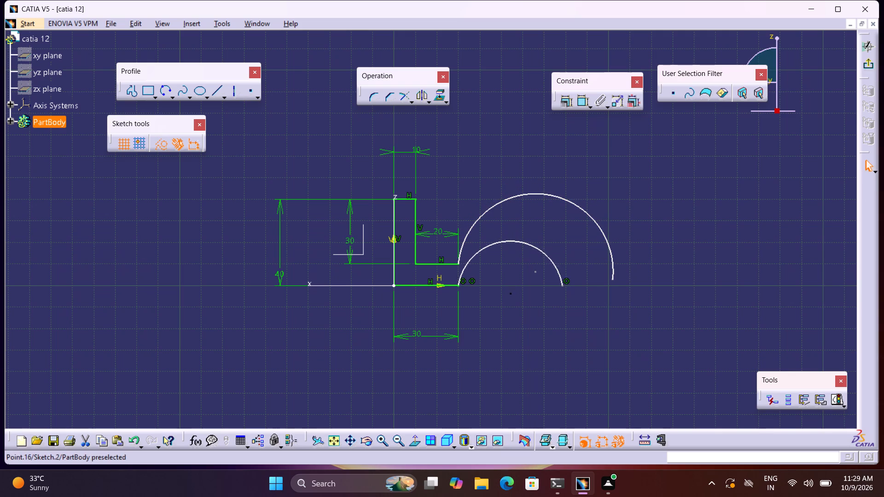
drag(511, 295, 513, 303)
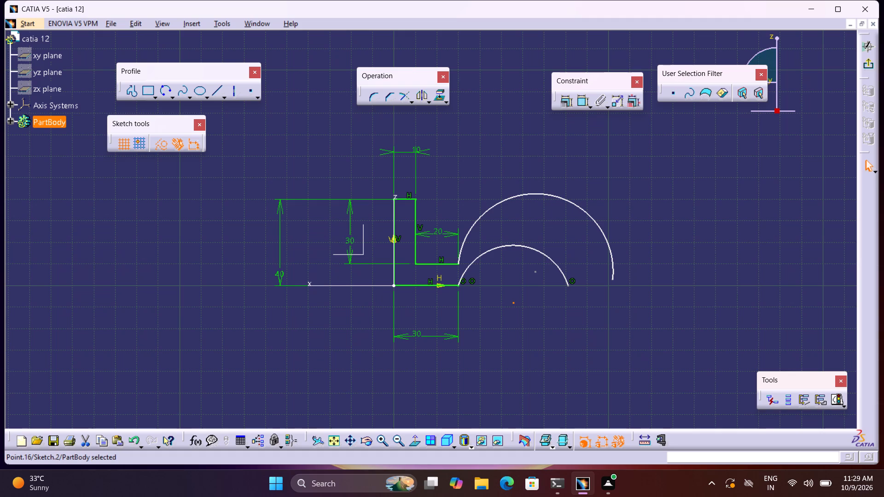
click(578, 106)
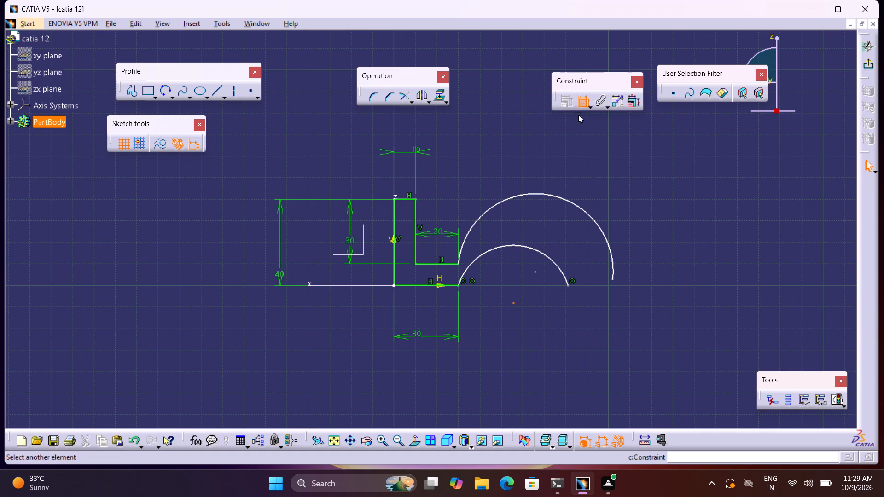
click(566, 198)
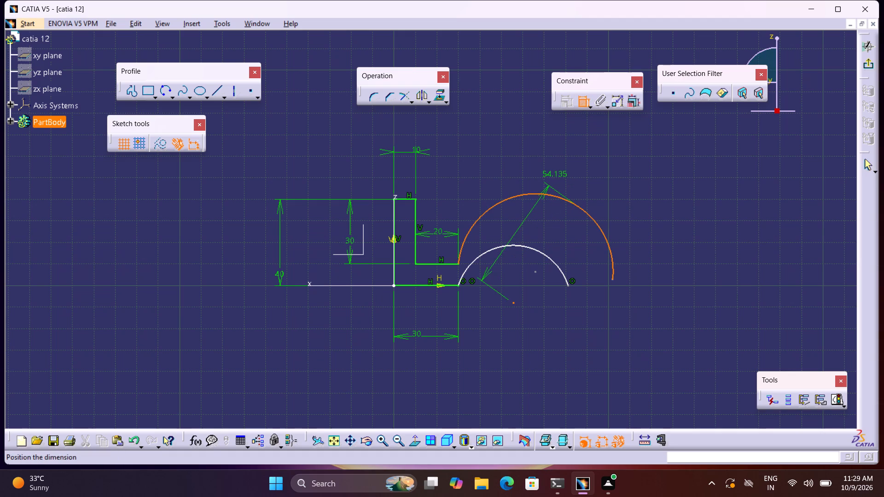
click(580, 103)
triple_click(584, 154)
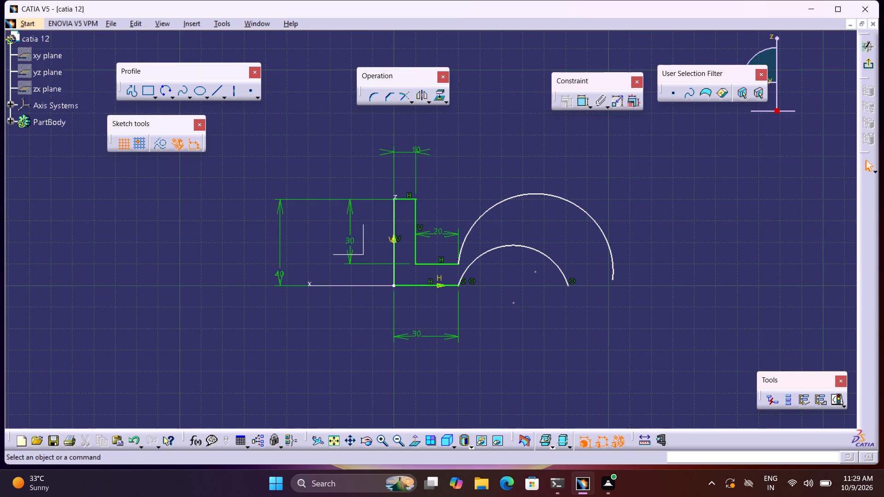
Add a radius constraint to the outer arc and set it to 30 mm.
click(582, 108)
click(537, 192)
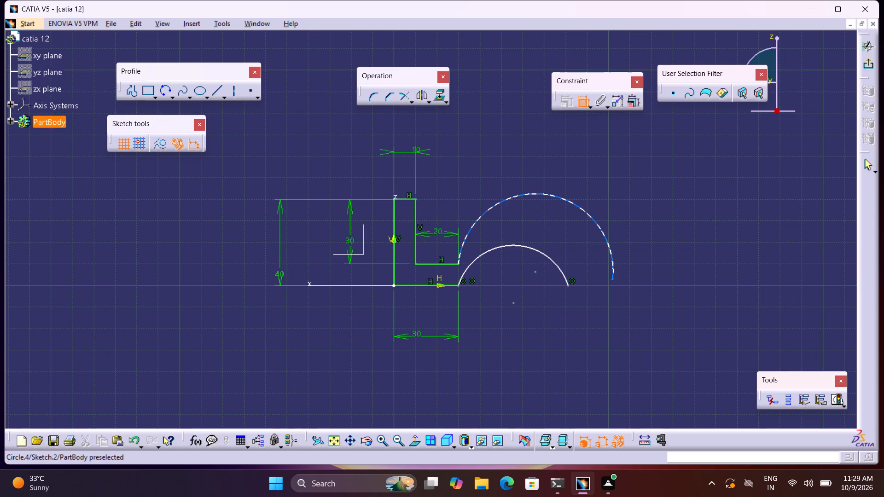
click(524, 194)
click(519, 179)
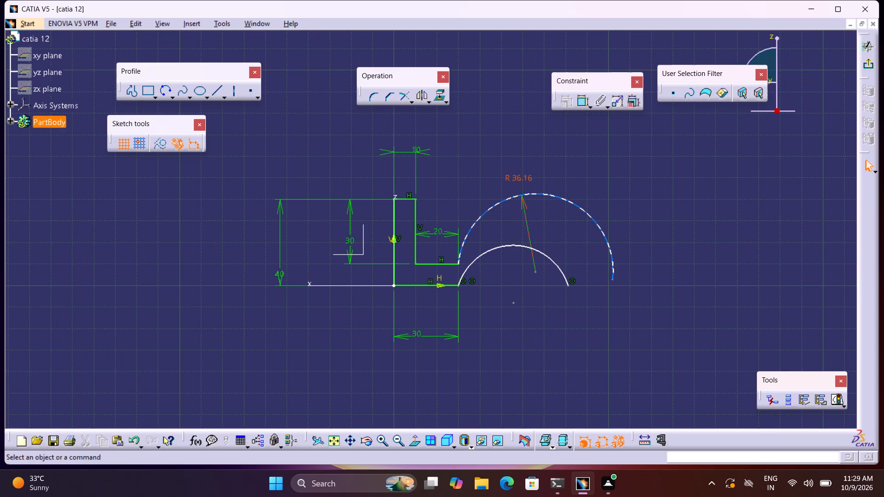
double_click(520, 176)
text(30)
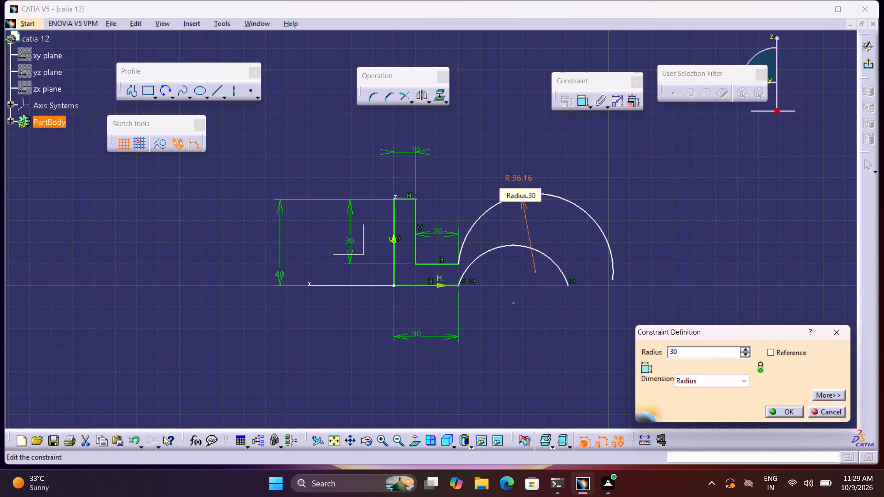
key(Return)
Constrain the inner arc with a dimension switched from radius to diameter, and set the diameter to 40 mm.
click(582, 102)
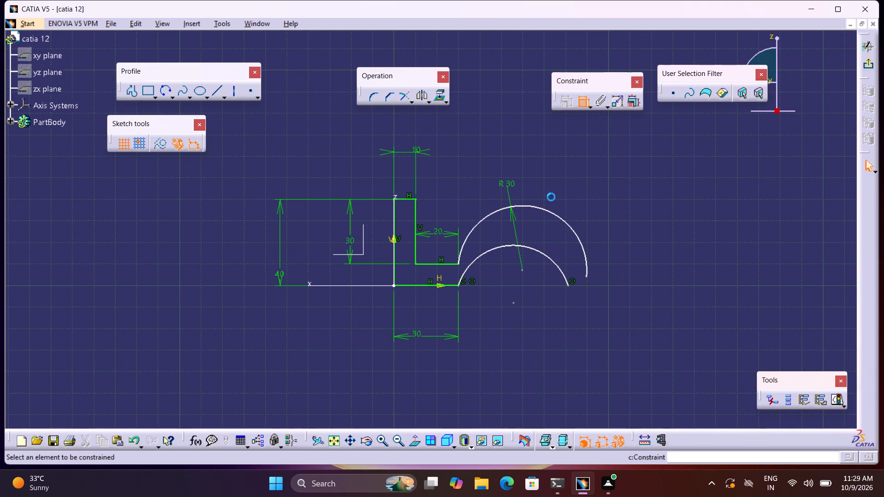
click(538, 253)
click(616, 227)
double_click(616, 222)
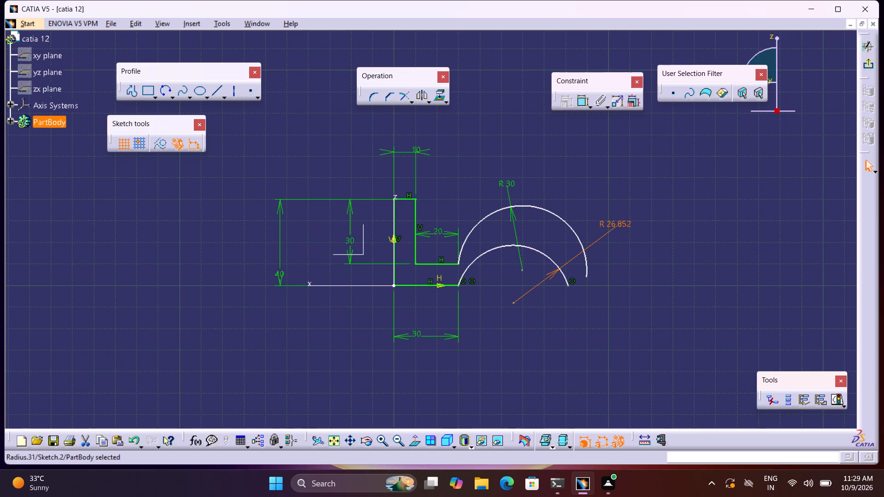
click(684, 373)
click(689, 383)
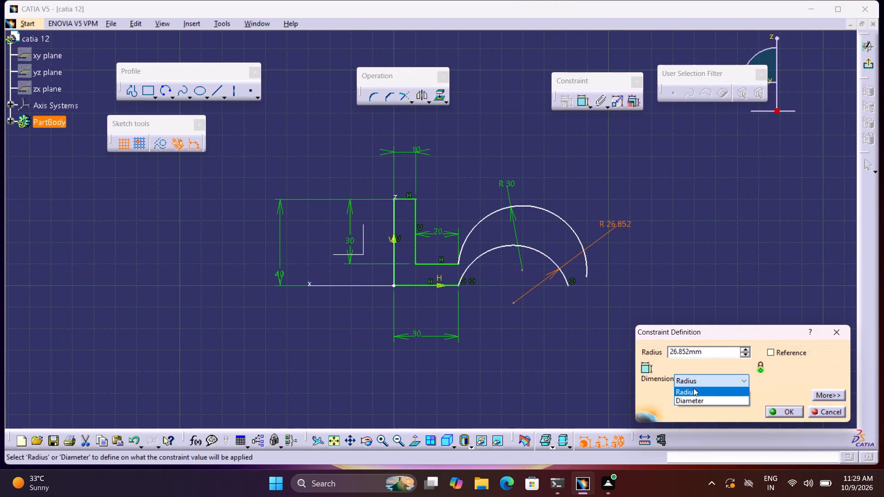
click(699, 398)
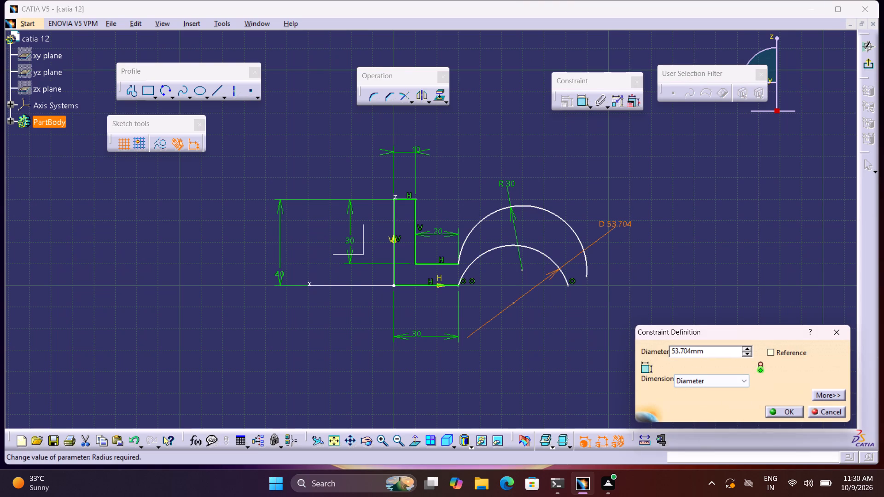
drag(705, 354, 564, 362)
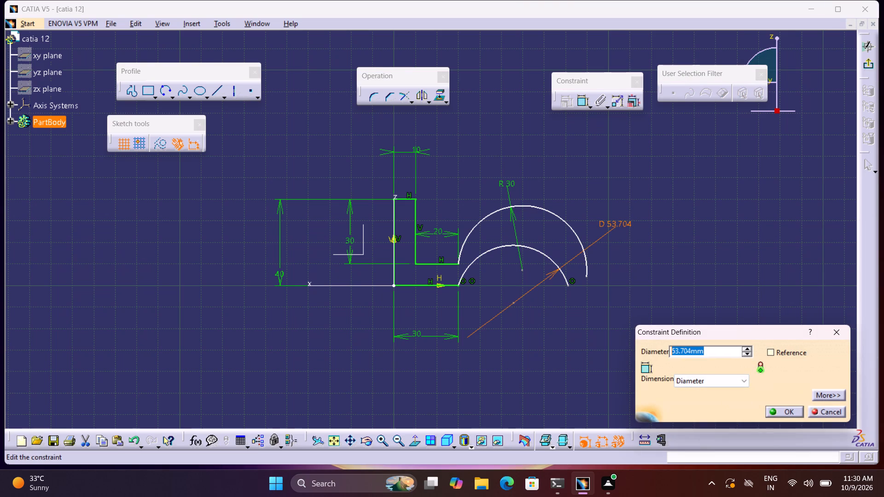
text(40)
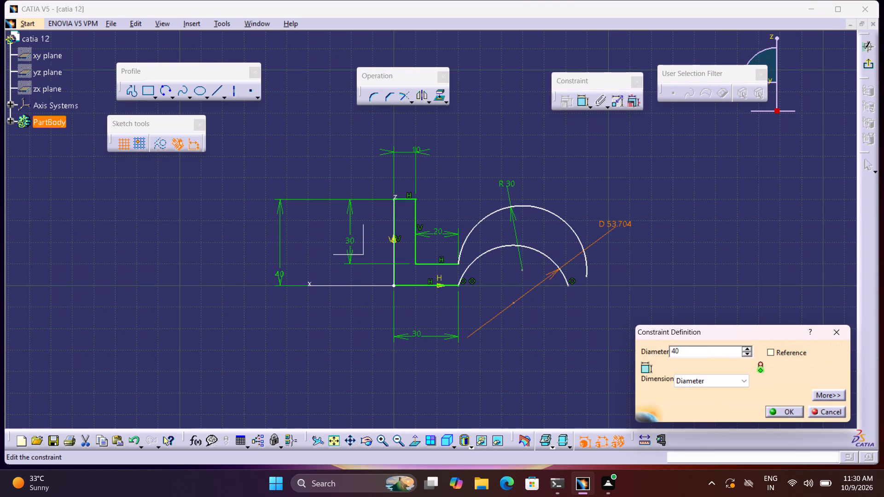
key(Return)
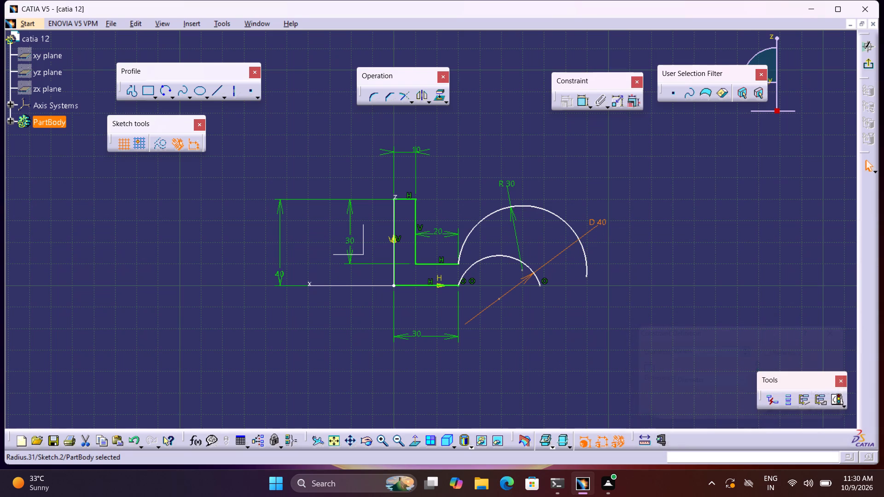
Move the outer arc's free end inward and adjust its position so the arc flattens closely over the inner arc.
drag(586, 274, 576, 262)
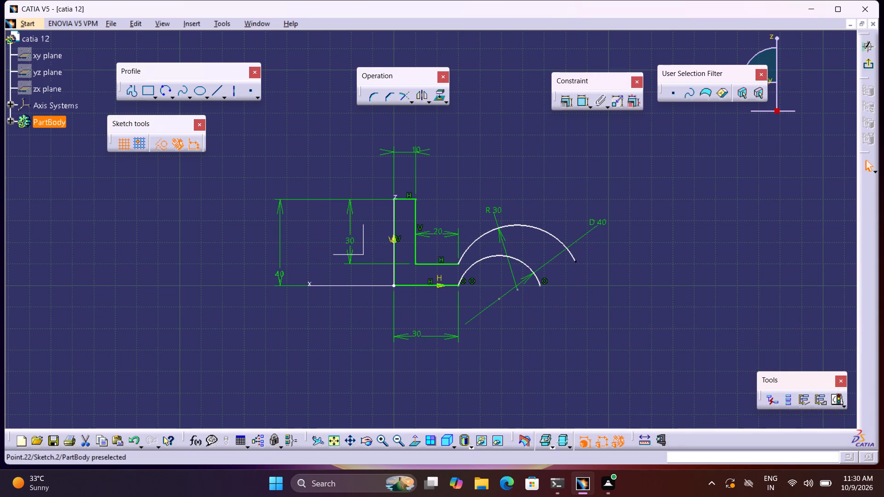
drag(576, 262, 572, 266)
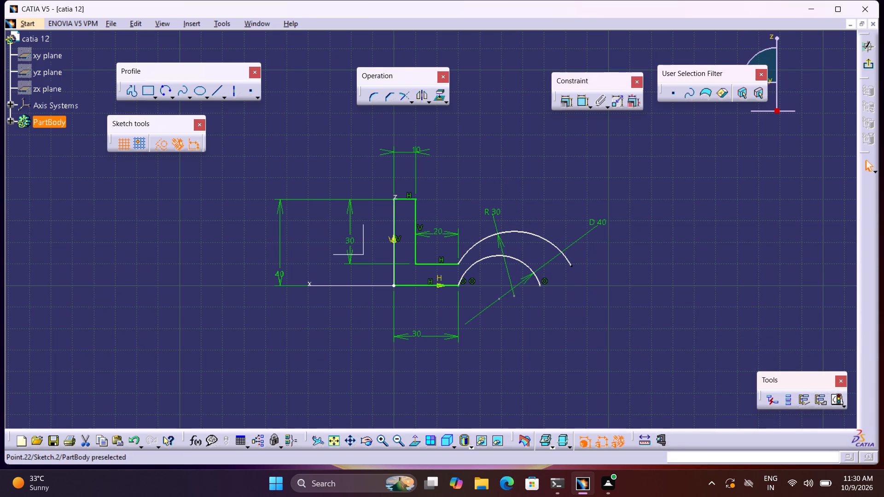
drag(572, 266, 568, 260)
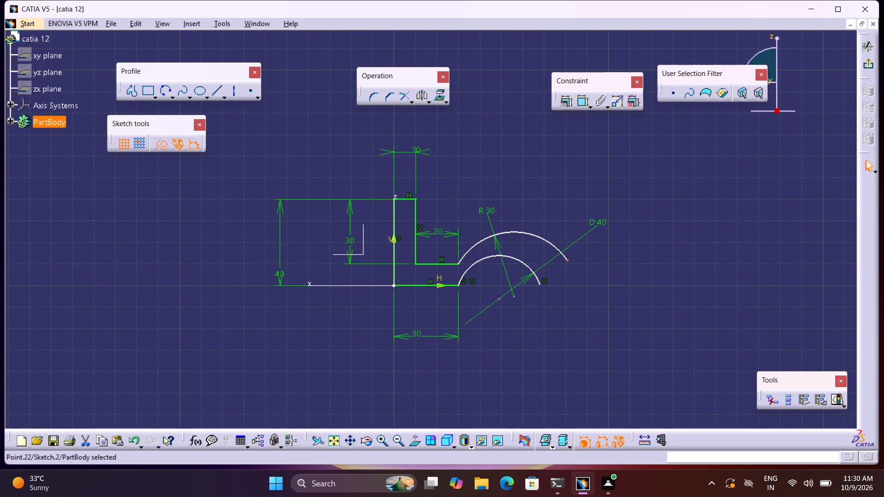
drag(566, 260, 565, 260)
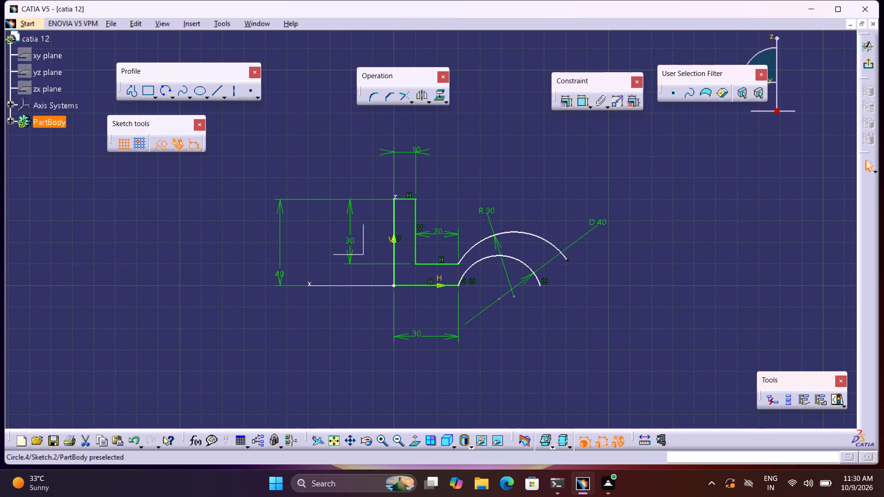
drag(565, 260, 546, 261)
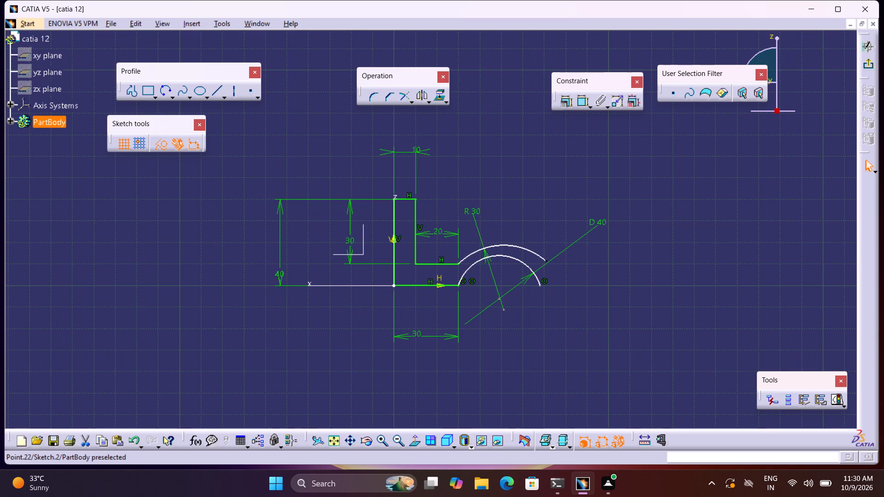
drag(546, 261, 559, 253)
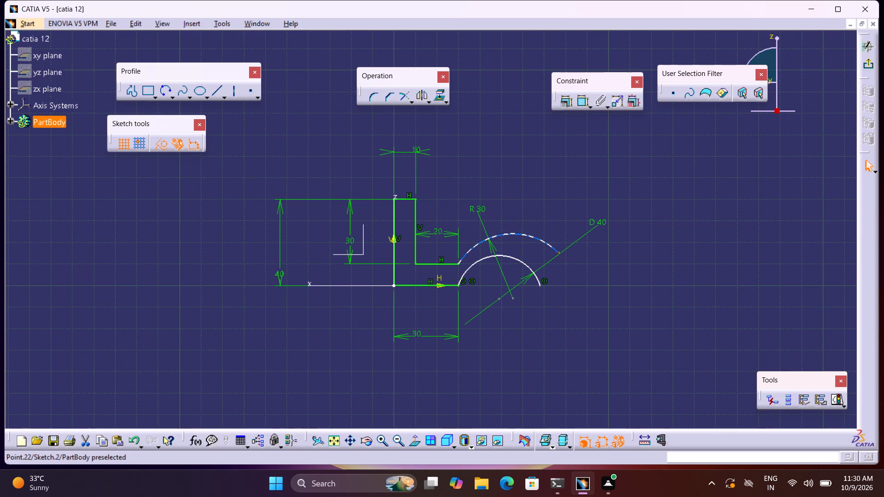
Delete the outer arc from the sketch.
click(554, 247)
key(Delete)
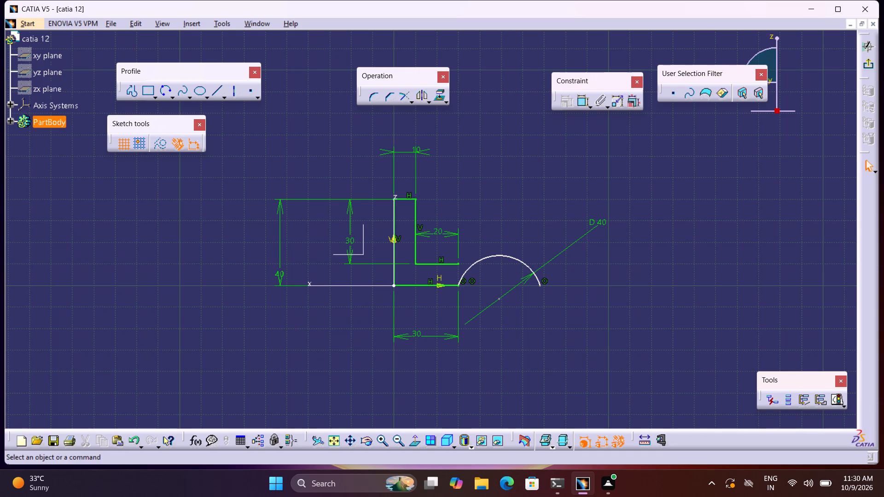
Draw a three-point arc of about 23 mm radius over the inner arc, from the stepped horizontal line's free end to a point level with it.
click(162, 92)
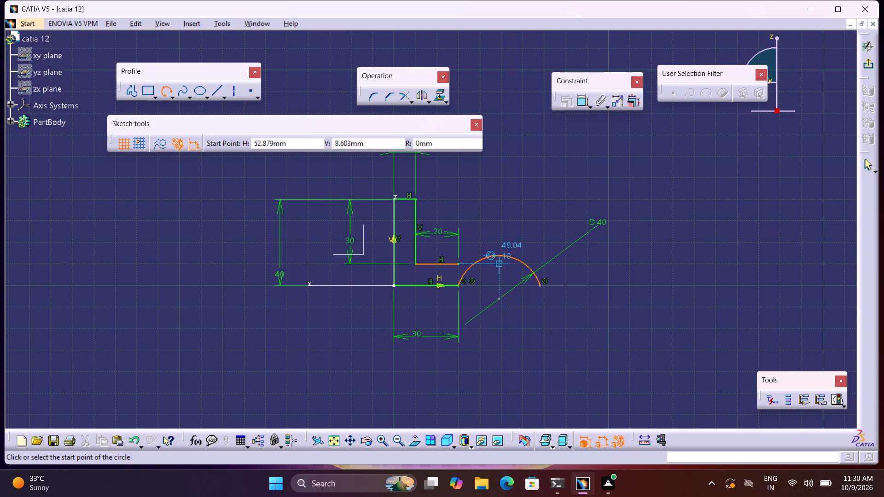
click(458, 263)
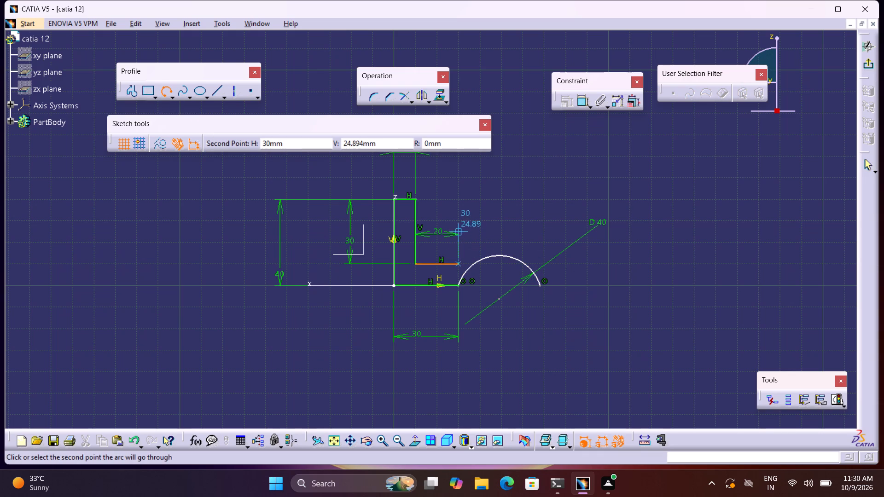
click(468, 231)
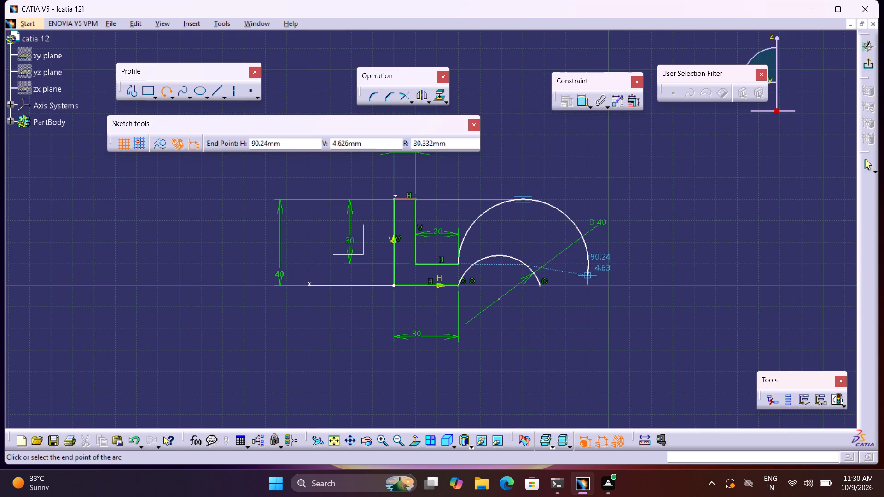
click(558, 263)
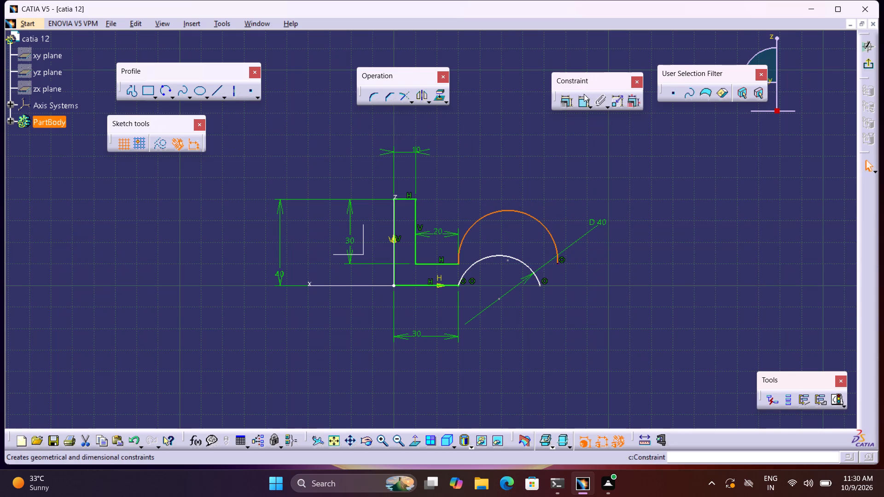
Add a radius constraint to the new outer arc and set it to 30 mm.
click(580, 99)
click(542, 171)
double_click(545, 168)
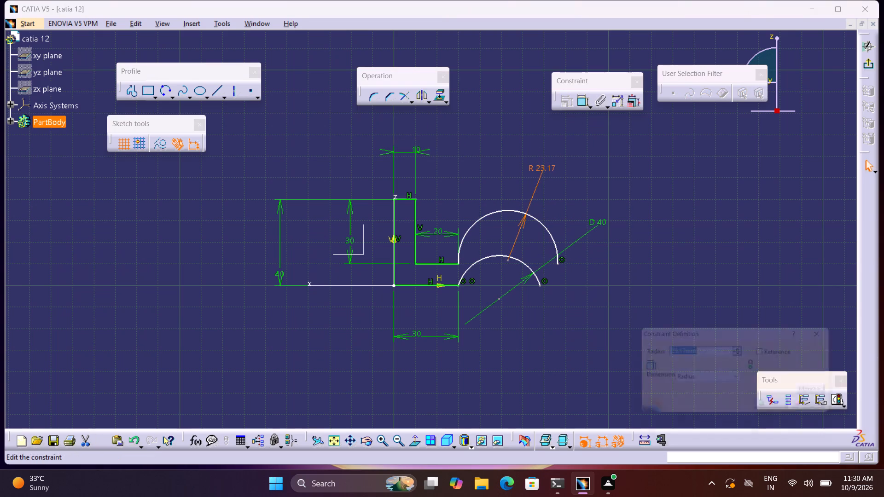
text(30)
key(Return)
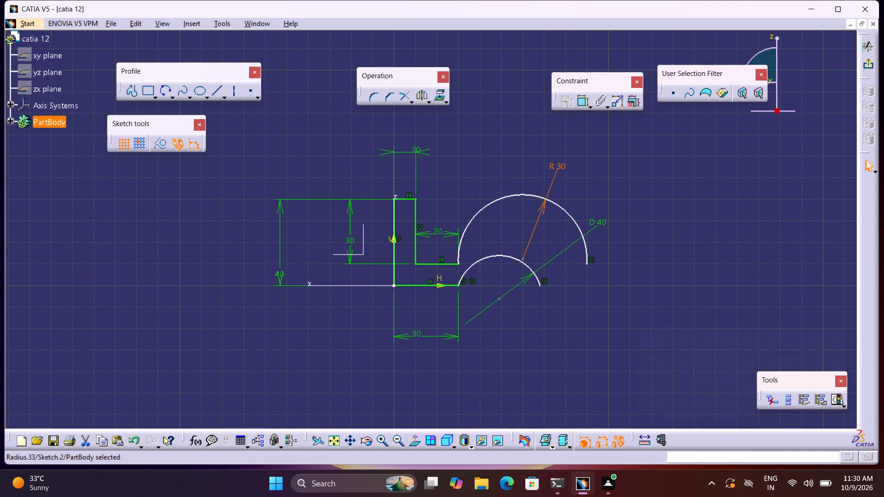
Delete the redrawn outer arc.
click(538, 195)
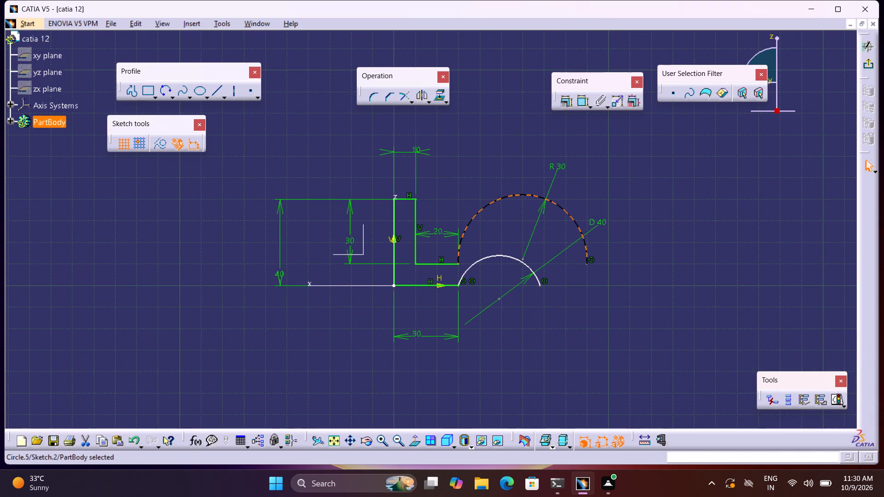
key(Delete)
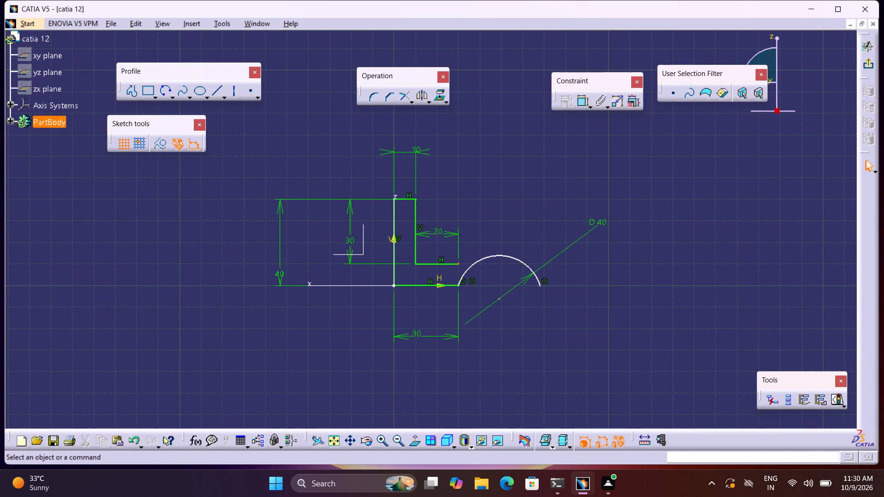
Shorten the 20 mm horizontal line of the stepped profile by setting its length to 10 mm.
drag(457, 262, 449, 265)
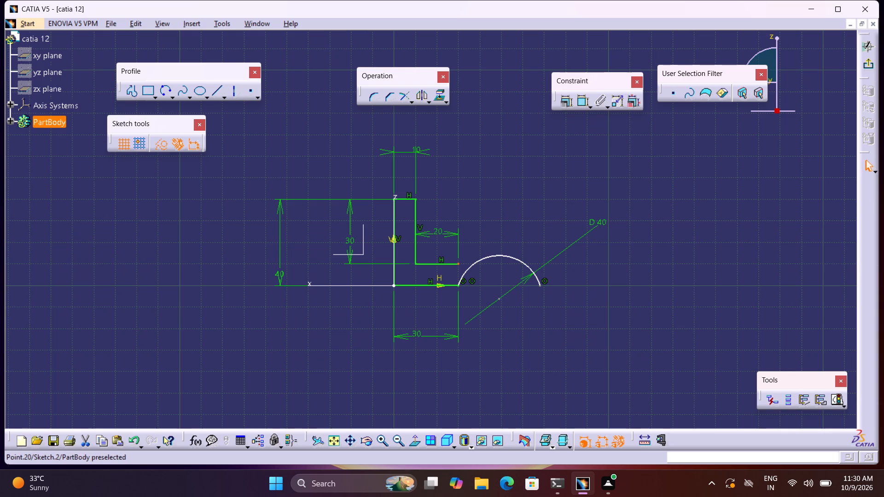
double_click(513, 206)
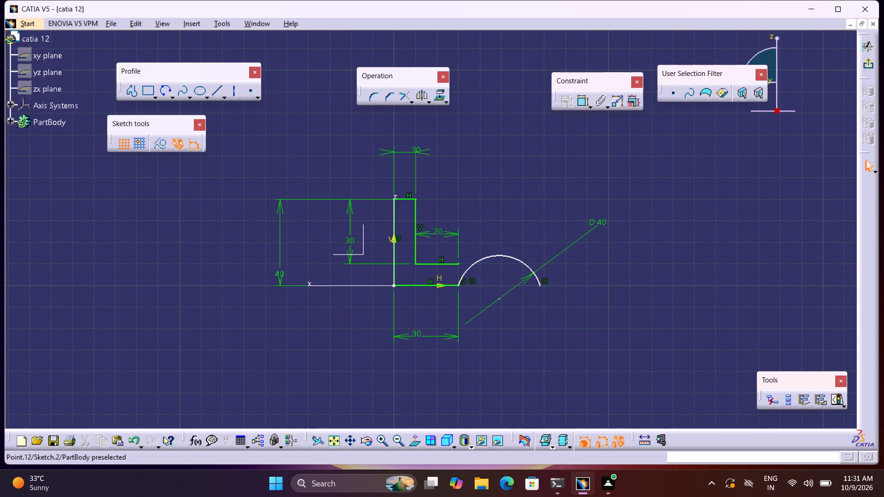
double_click(446, 234)
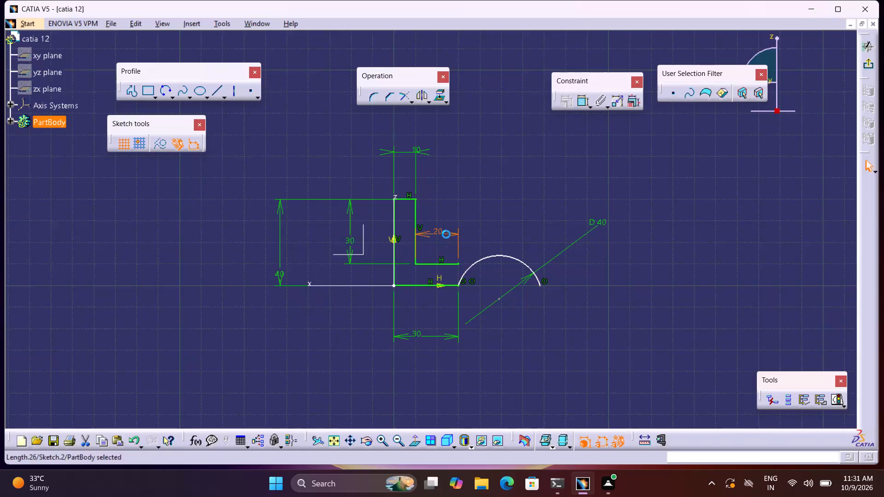
key(1)
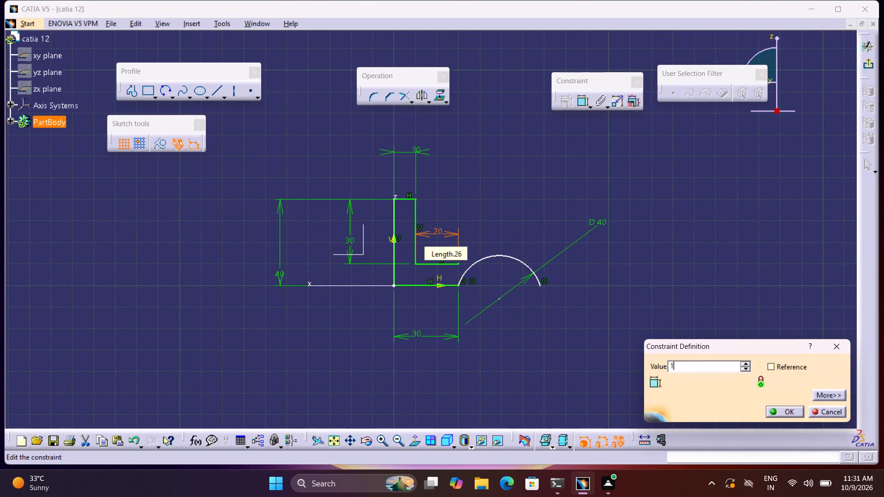
key(0)
key(Return)
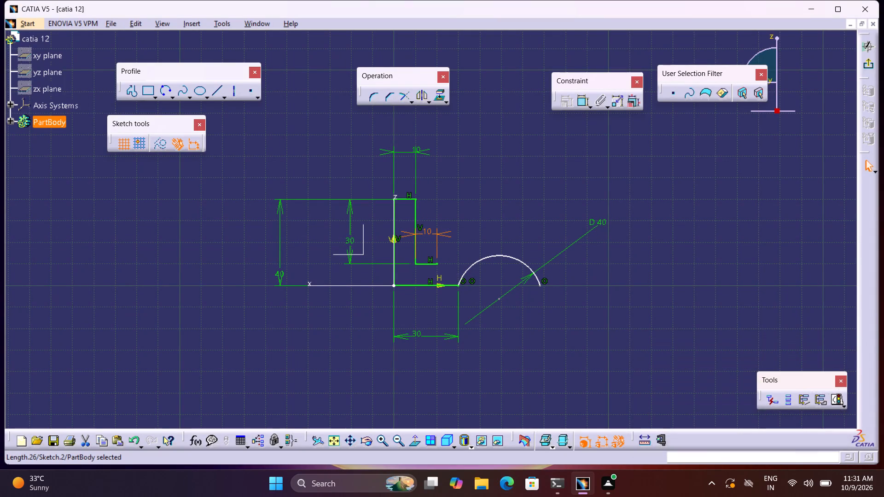
Draw a three-point arc of about 35 mm radius over the inner arc, starting at the stepped horizontal line's free end.
click(167, 92)
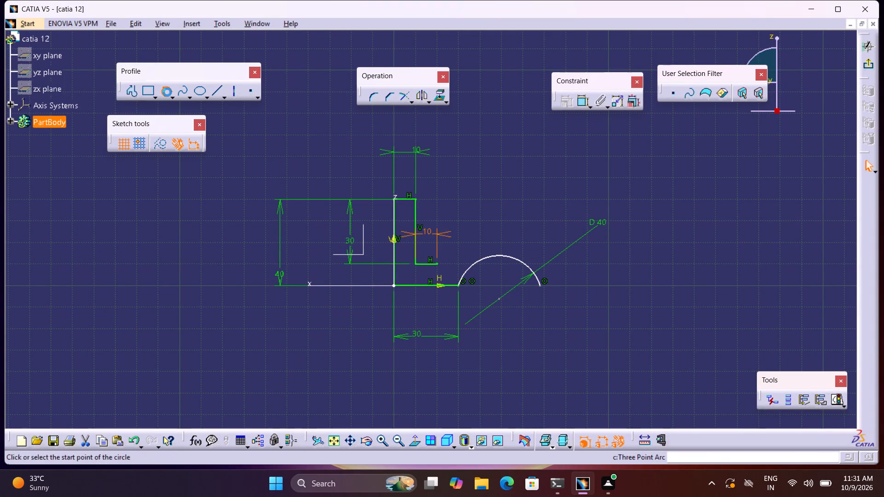
click(437, 262)
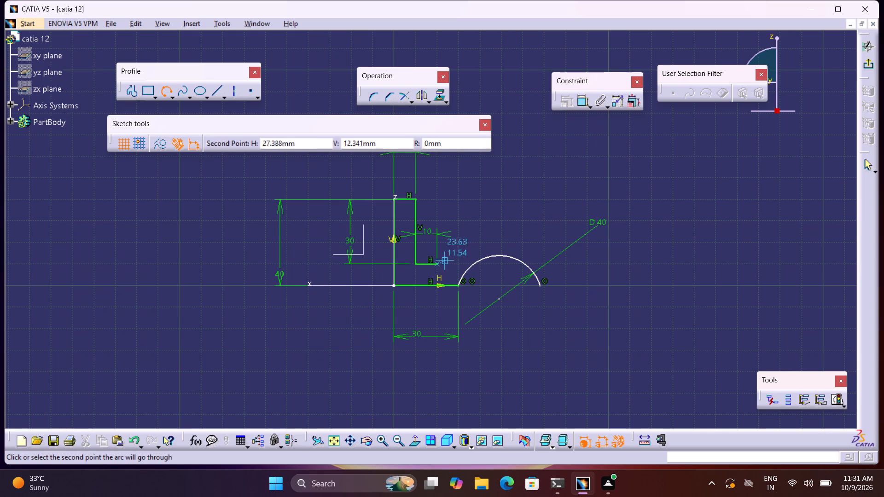
click(458, 242)
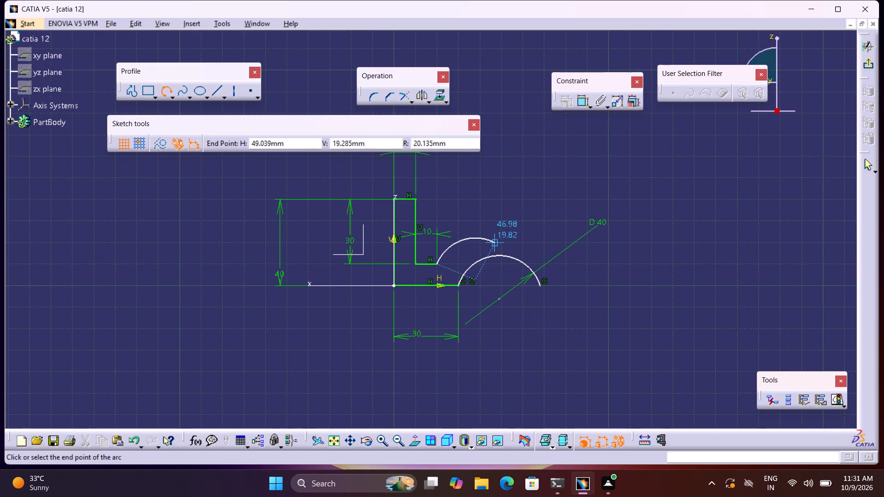
click(558, 254)
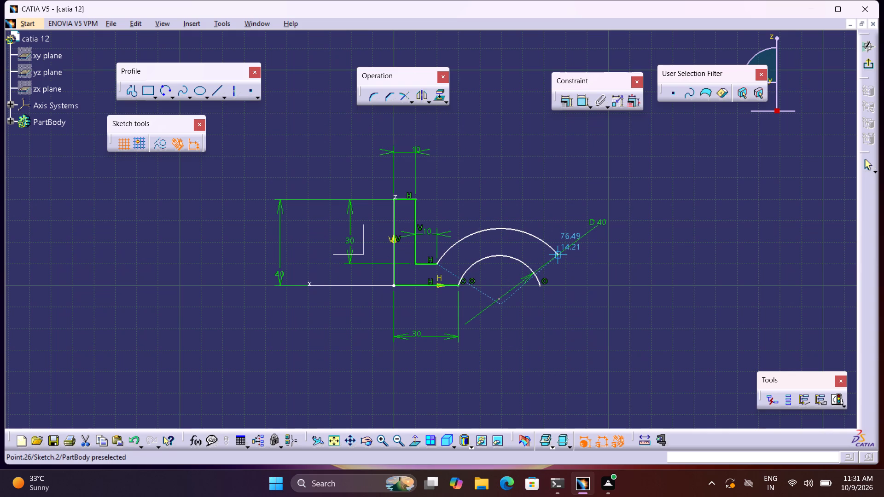
Add a radius constraint to the new outer arc and set it to 30 mm.
click(582, 105)
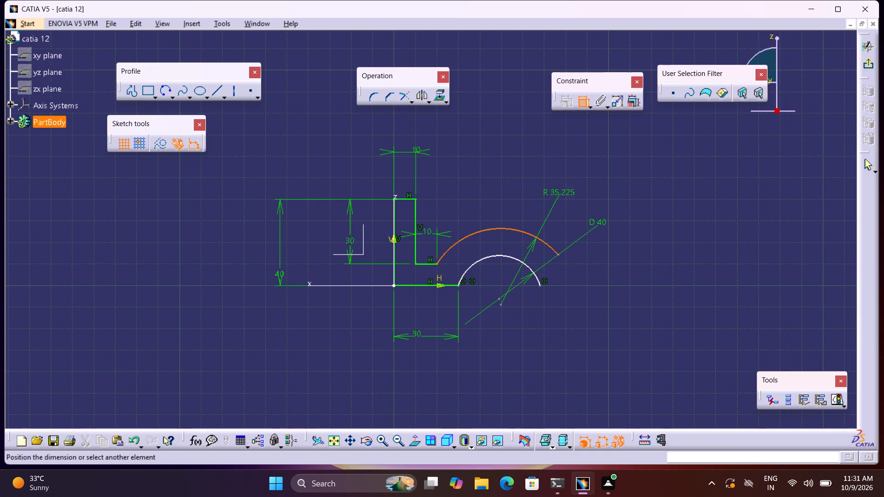
click(554, 201)
double_click(559, 195)
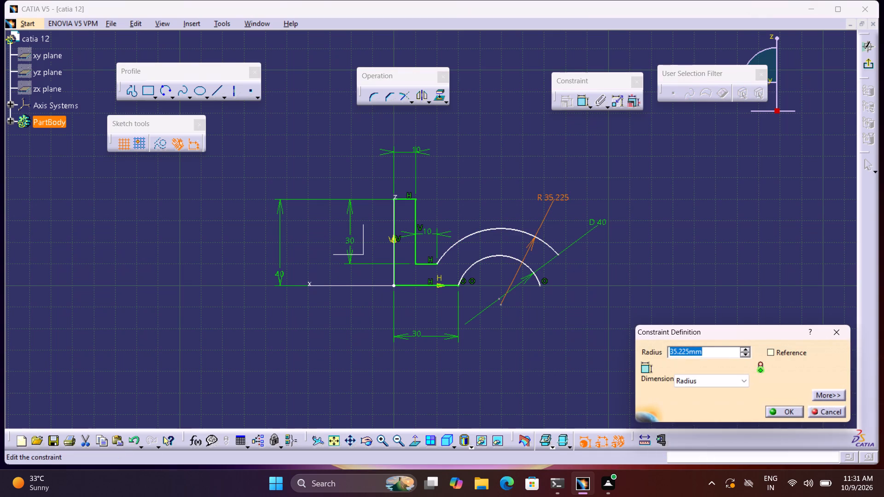
key(3)
key(0)
key(Return)
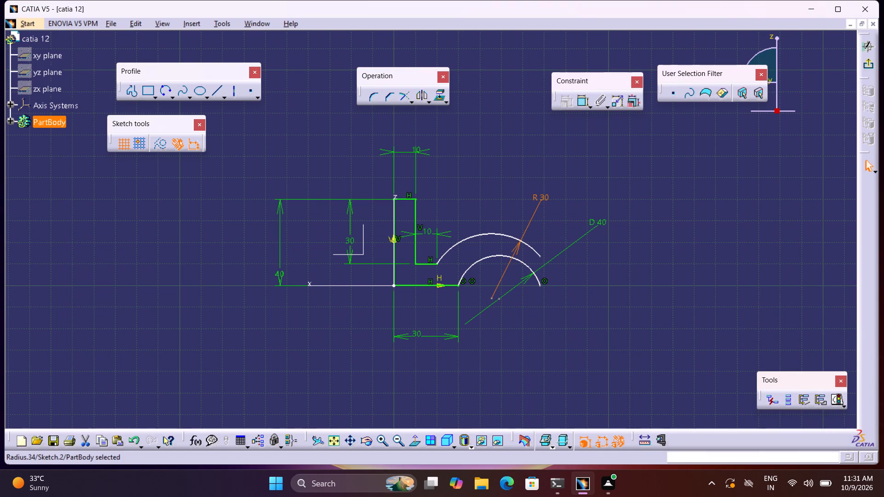
Sketch a profile from the inner arc's free end: horizontal about 27 mm, vertical 10 mm up, and horizontal back close to the outer arc's end.
click(135, 93)
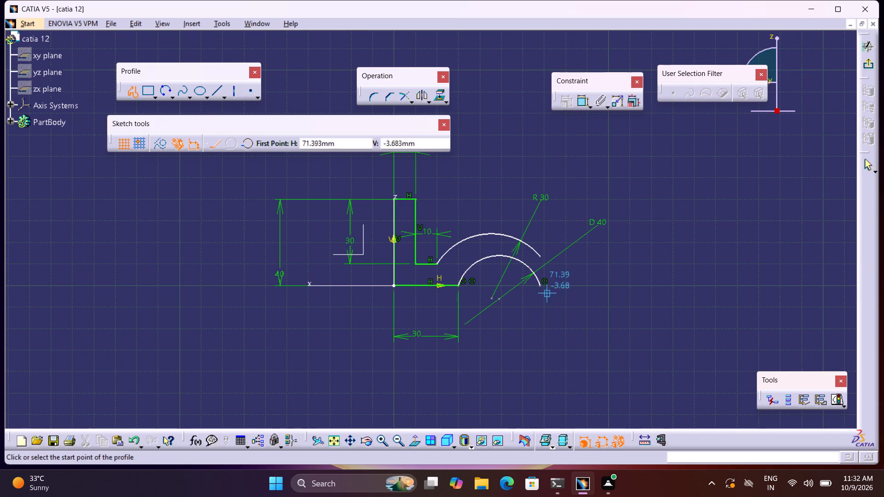
middle_drag(615, 331, 457, 368)
right_click(462, 386)
scroll(457, 368, up, 1)
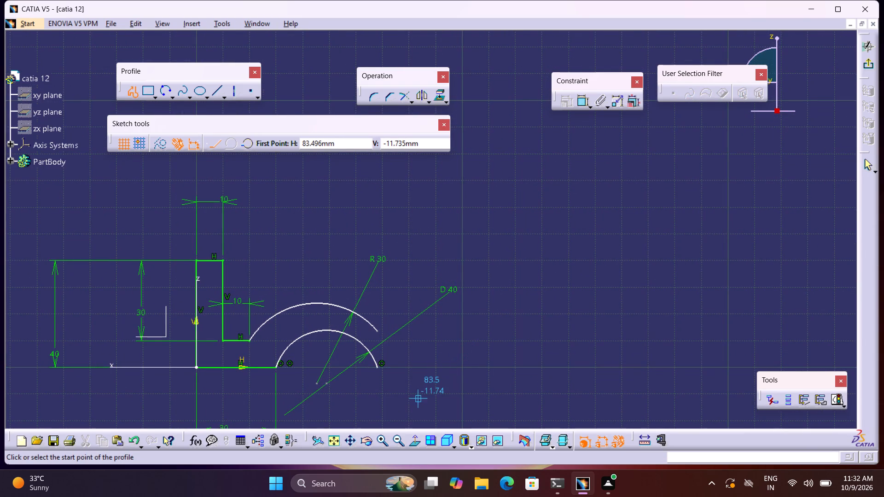
click(378, 365)
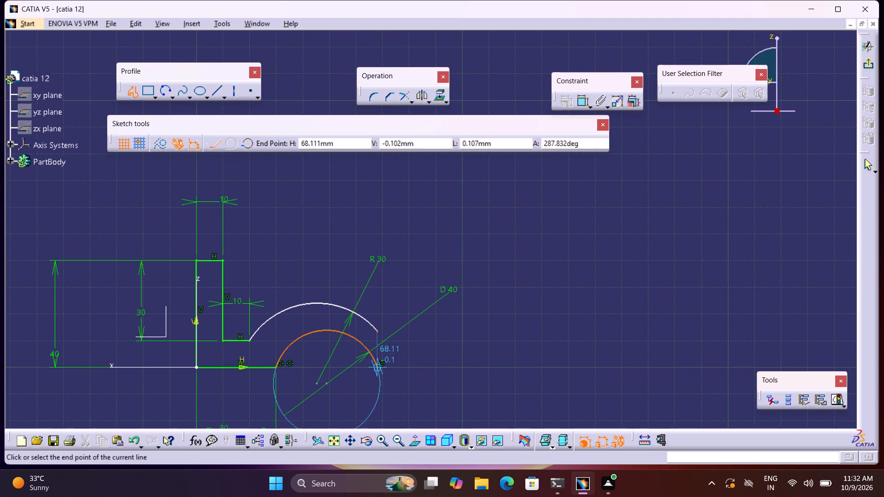
click(447, 369)
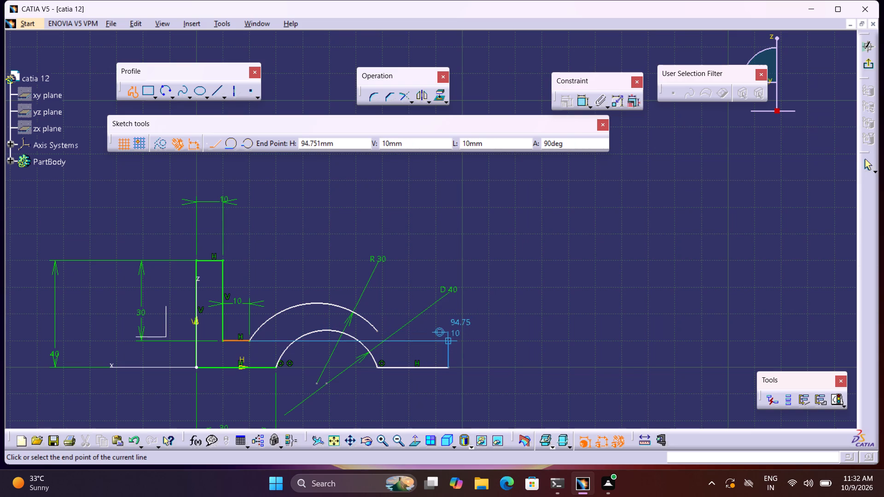
click(450, 341)
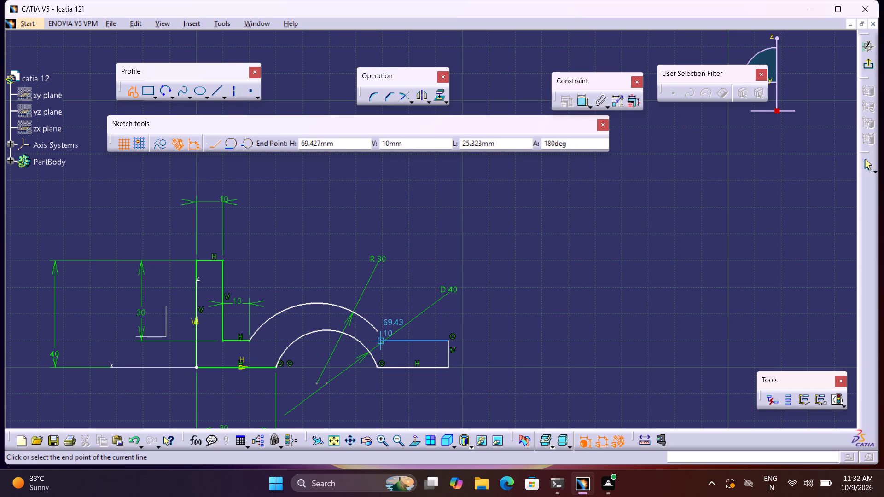
click(384, 341)
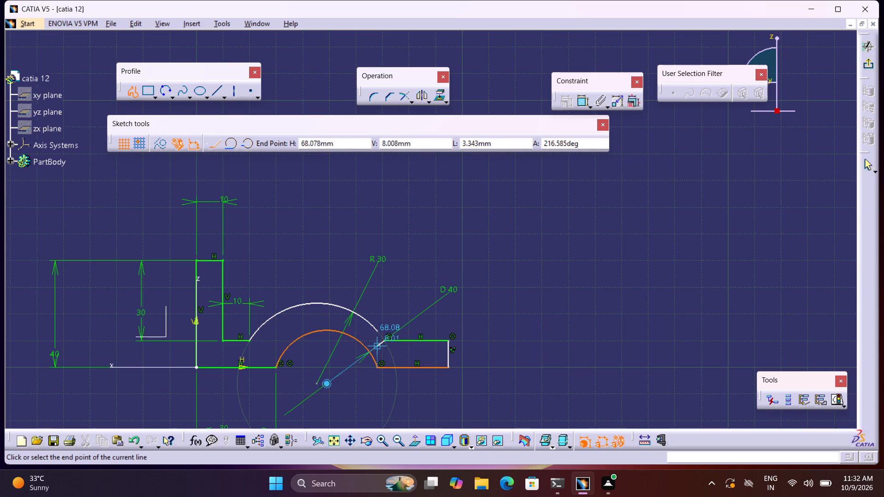
click(134, 92)
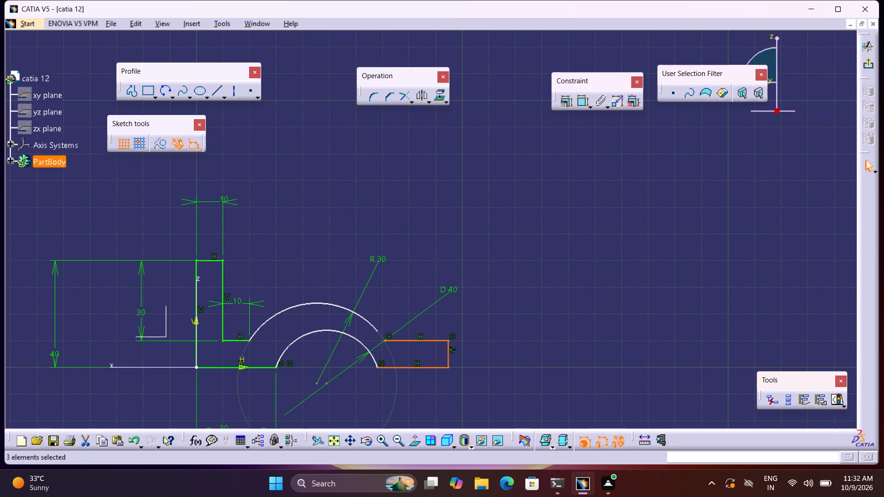
double_click(481, 232)
Make the outer arc's free end coincident with the open end of the new upper horizontal line.
click(583, 102)
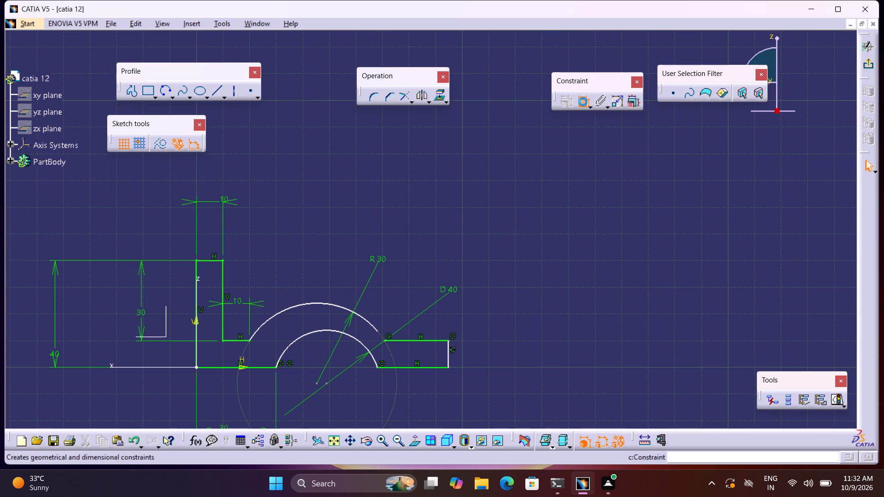
click(379, 330)
click(384, 342)
right_click(384, 342)
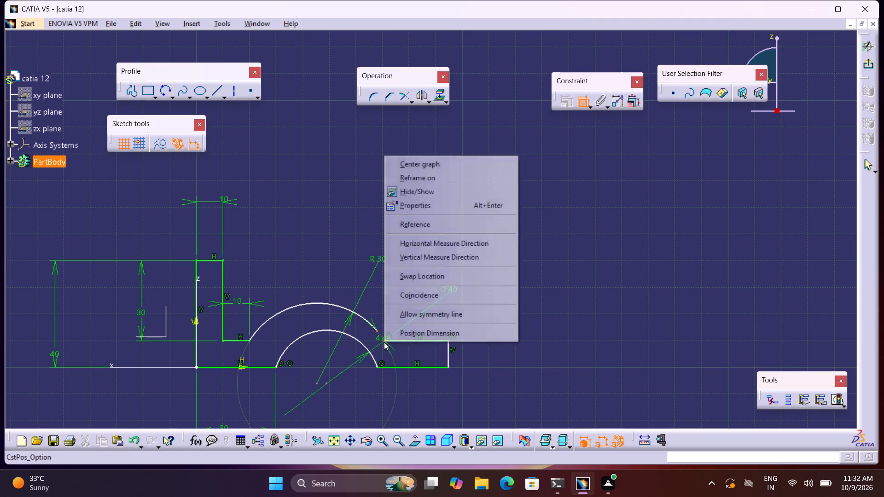
click(421, 297)
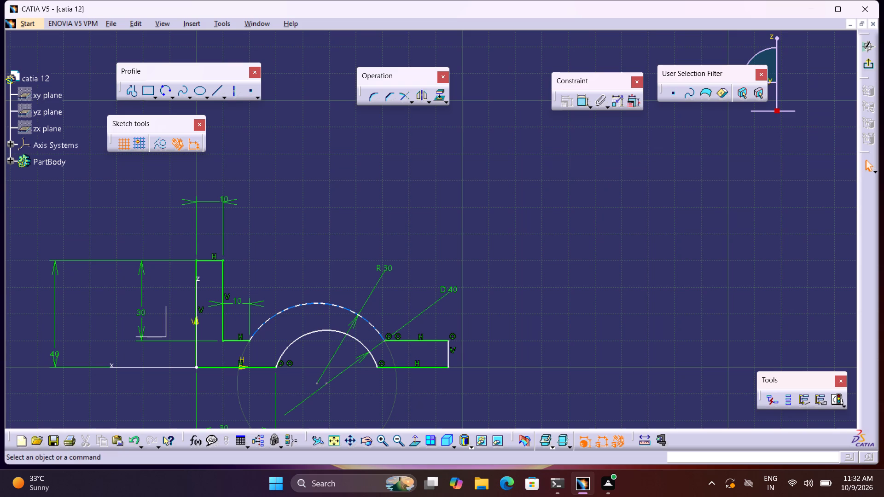
Reshape the arcs by pulling the outer arc slightly higher and wider and moving the inner arc slightly lower.
drag(371, 319, 380, 318)
drag(372, 324, 373, 324)
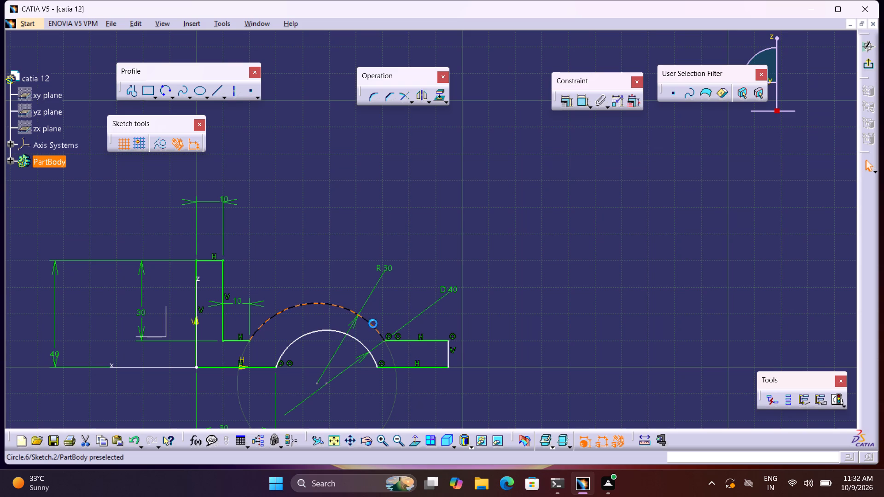
drag(373, 324, 380, 320)
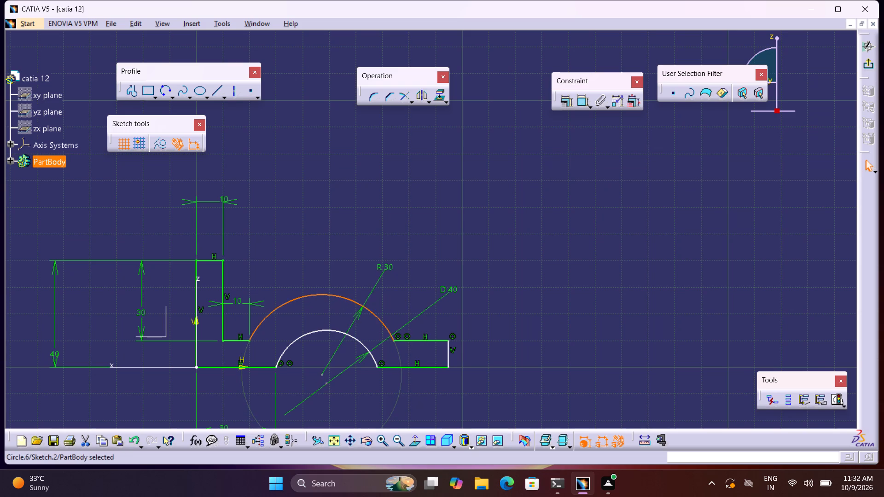
drag(355, 335, 356, 335)
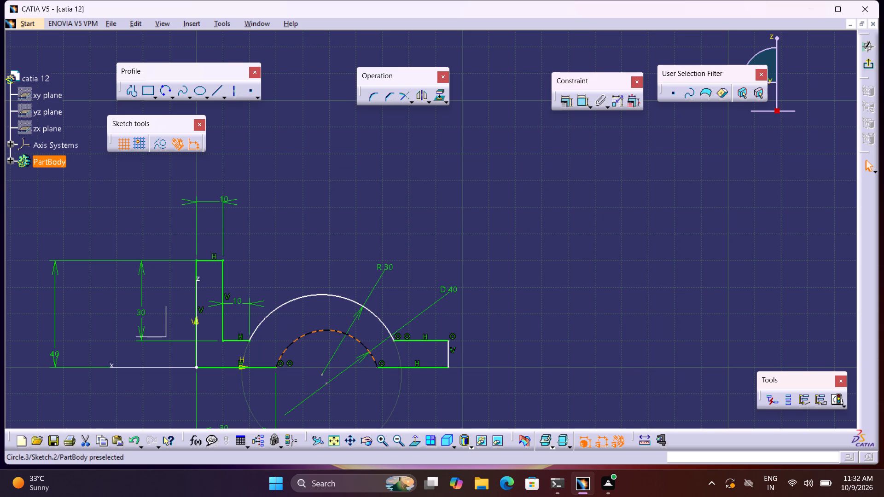
drag(356, 335, 353, 343)
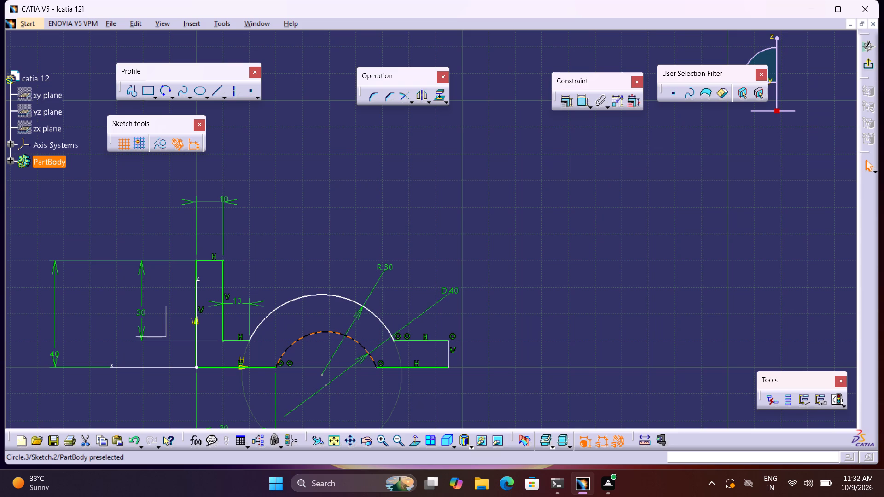
drag(353, 343, 352, 345)
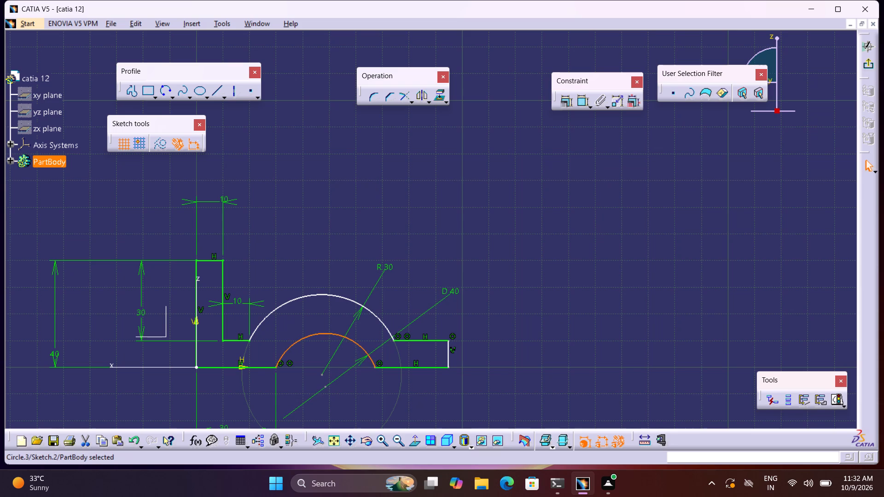
triple_click(567, 150)
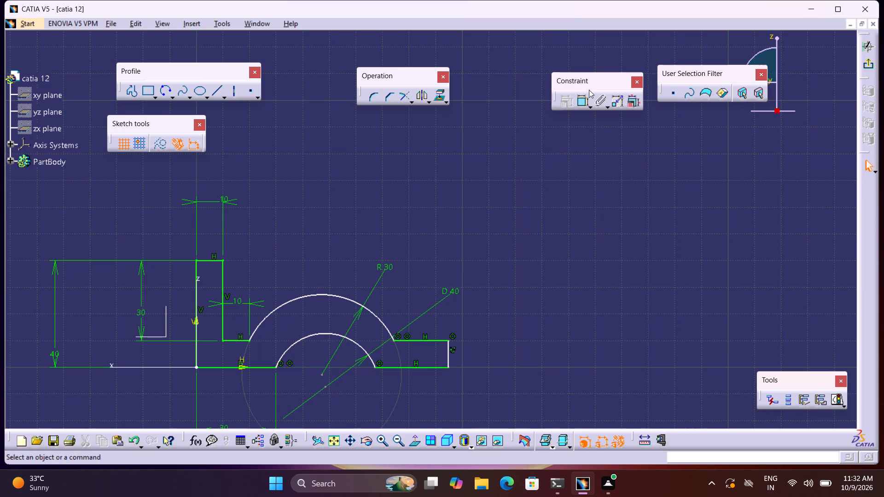
Dimension the lower horizontal line beyond the inner arc and set its length to 30 mm.
double_click(583, 103)
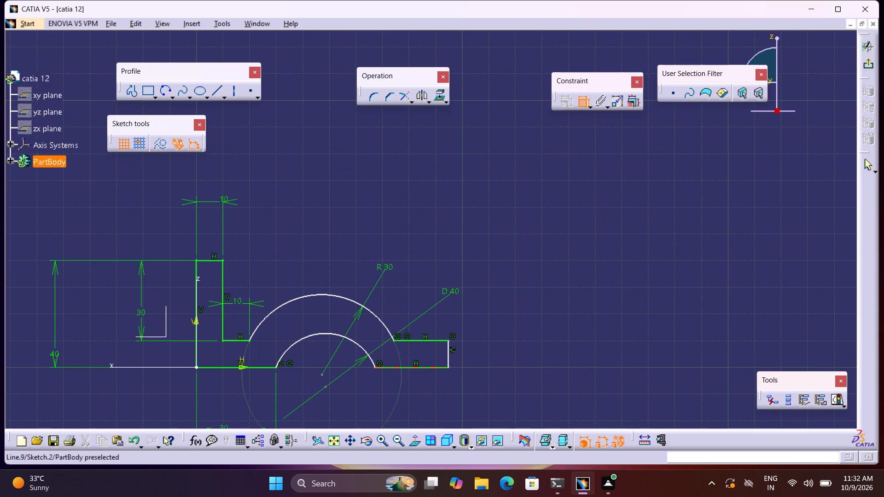
click(429, 367)
click(432, 387)
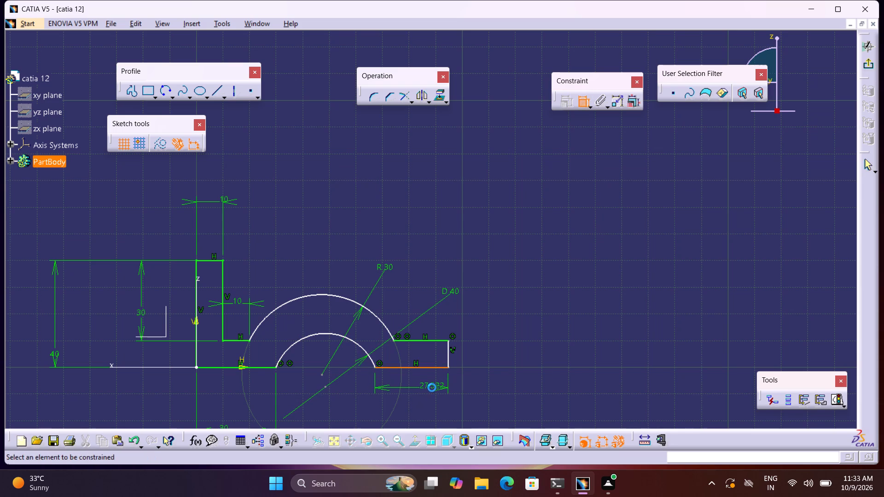
double_click(432, 385)
text(30)
key(Return)
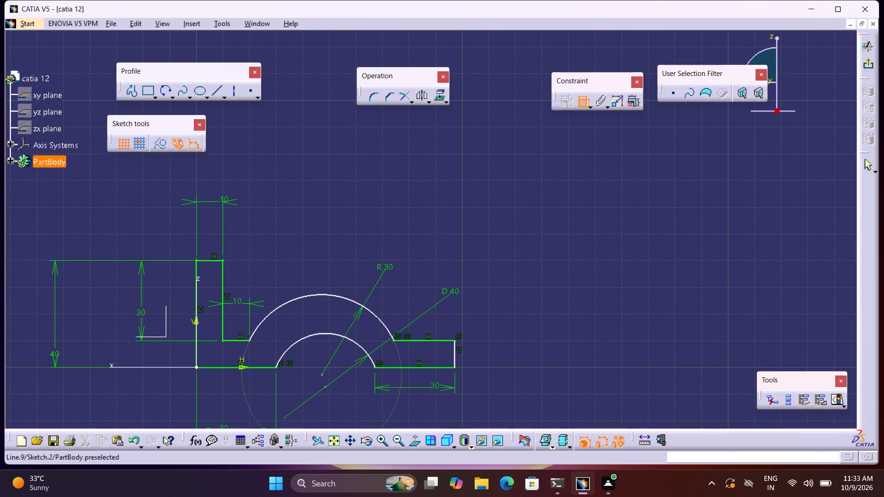
Dimension the upper horizontal line beyond the outer arc and set its length to 30 mm.
middle_drag(480, 391, 491, 328)
middle_click(491, 328)
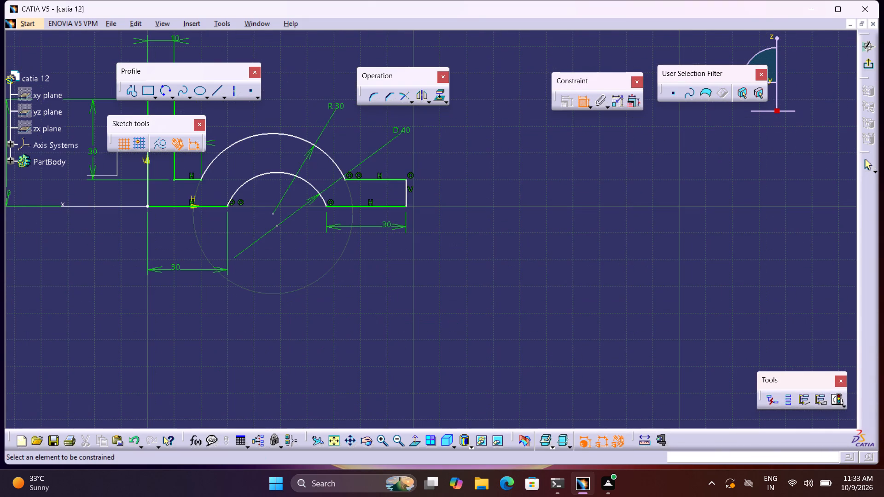
middle_drag(342, 294, 314, 420)
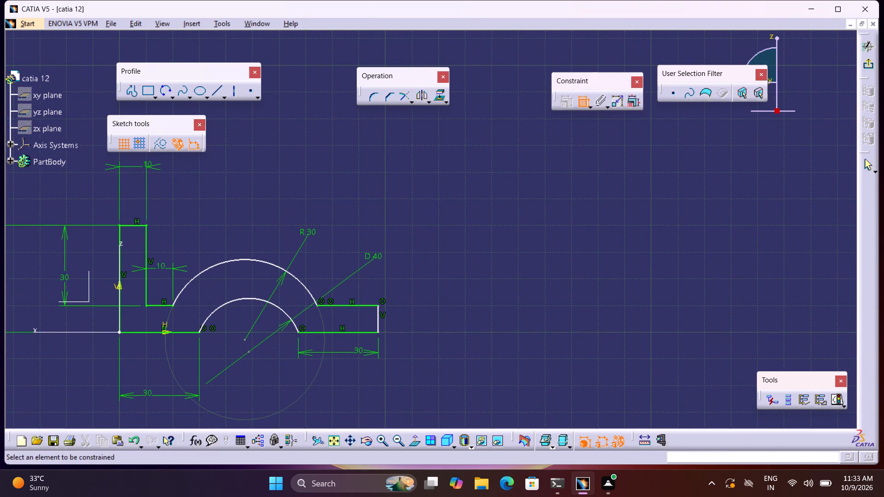
click(361, 307)
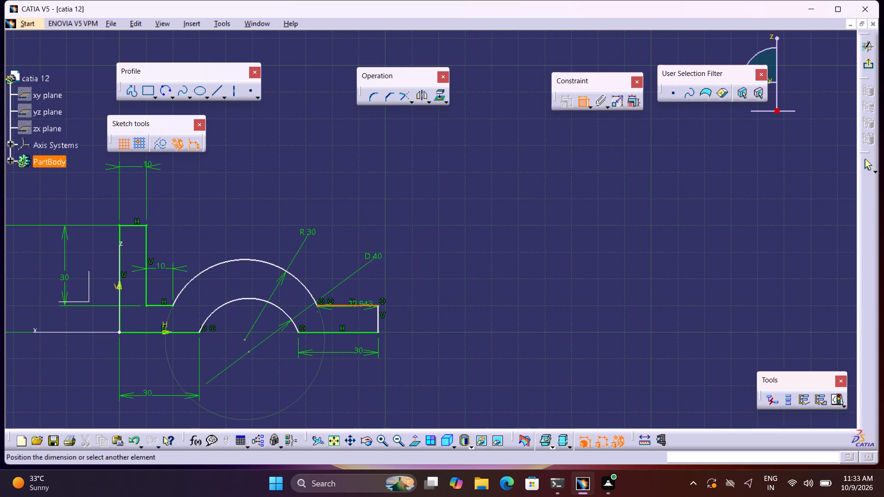
click(364, 289)
double_click(366, 287)
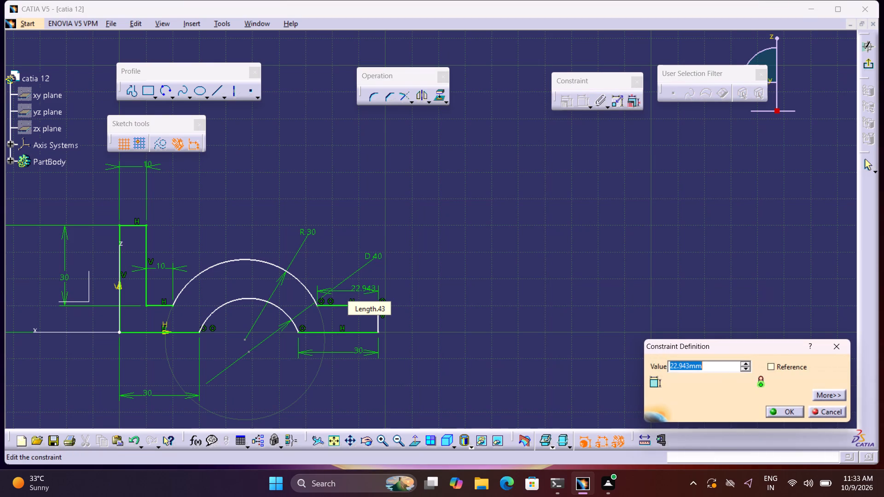
text(30)
key(Return)
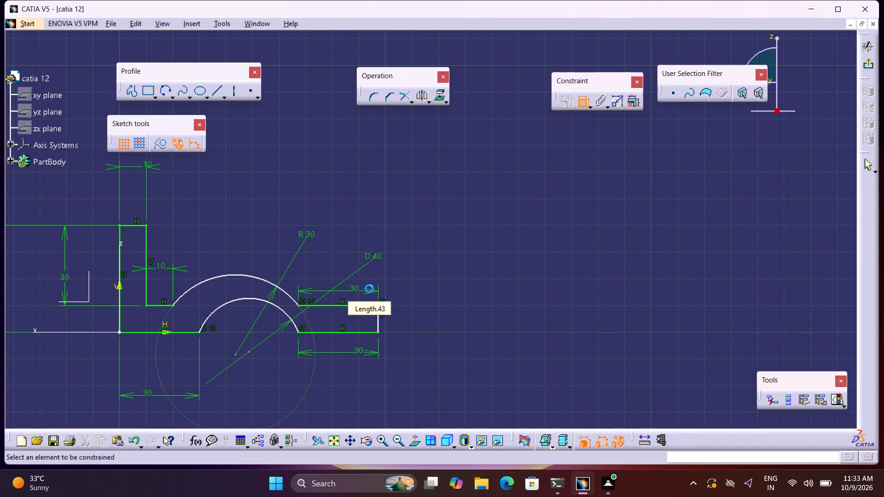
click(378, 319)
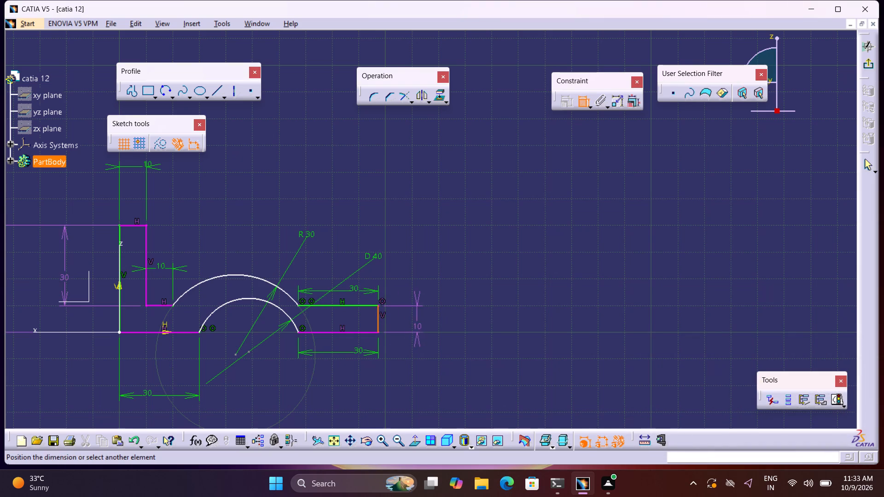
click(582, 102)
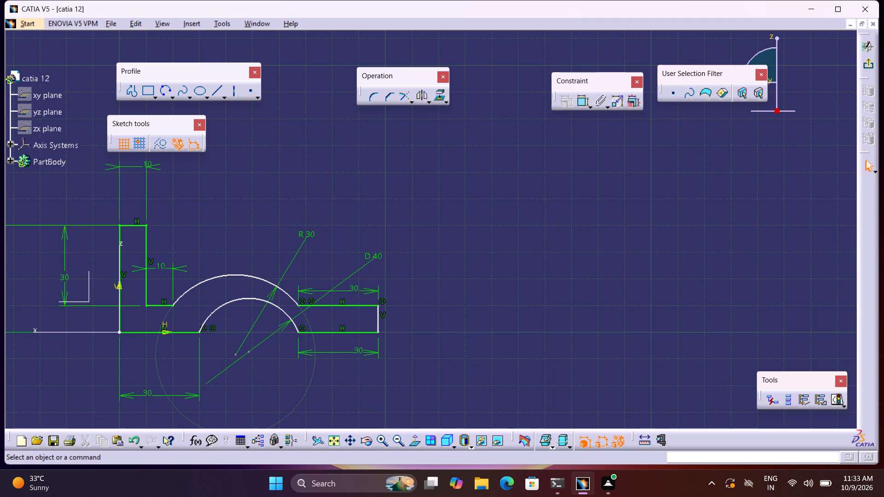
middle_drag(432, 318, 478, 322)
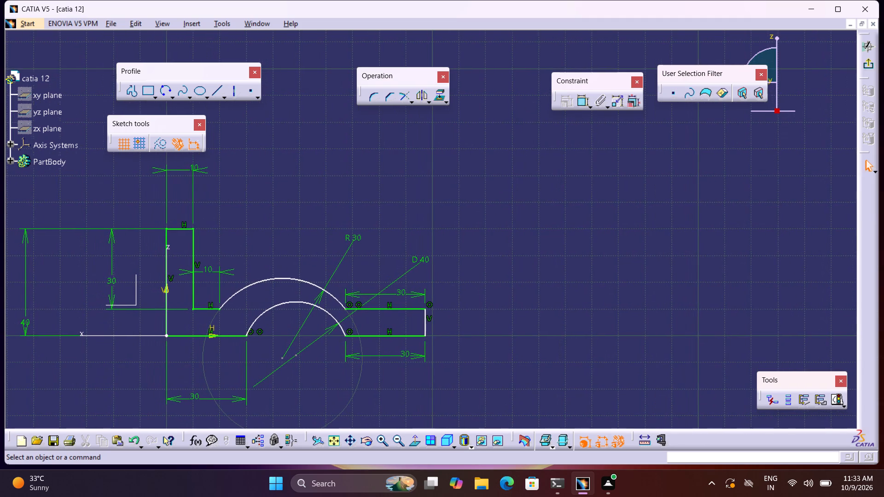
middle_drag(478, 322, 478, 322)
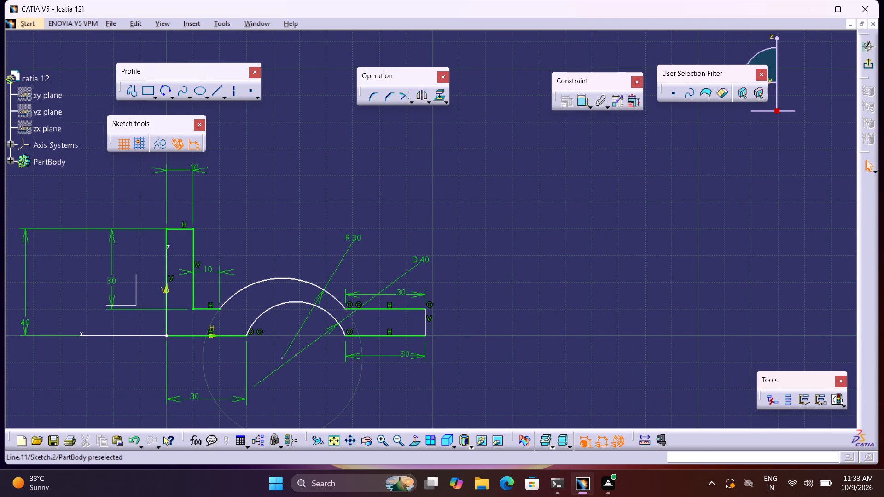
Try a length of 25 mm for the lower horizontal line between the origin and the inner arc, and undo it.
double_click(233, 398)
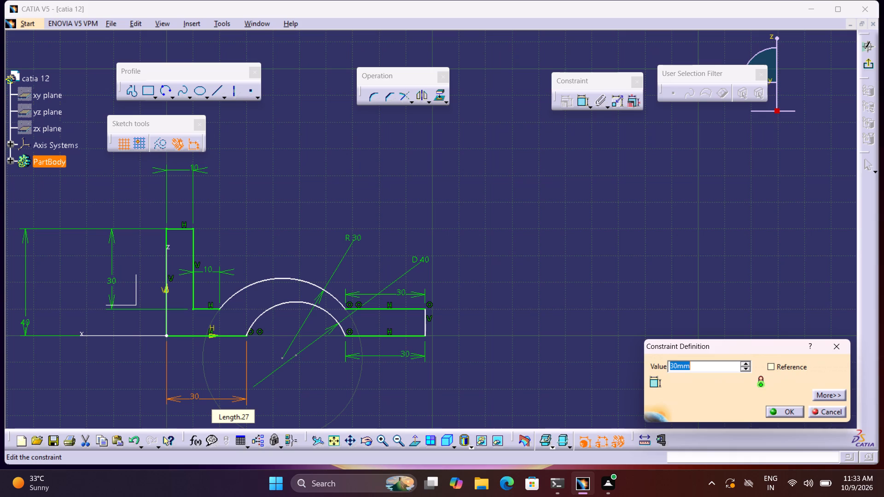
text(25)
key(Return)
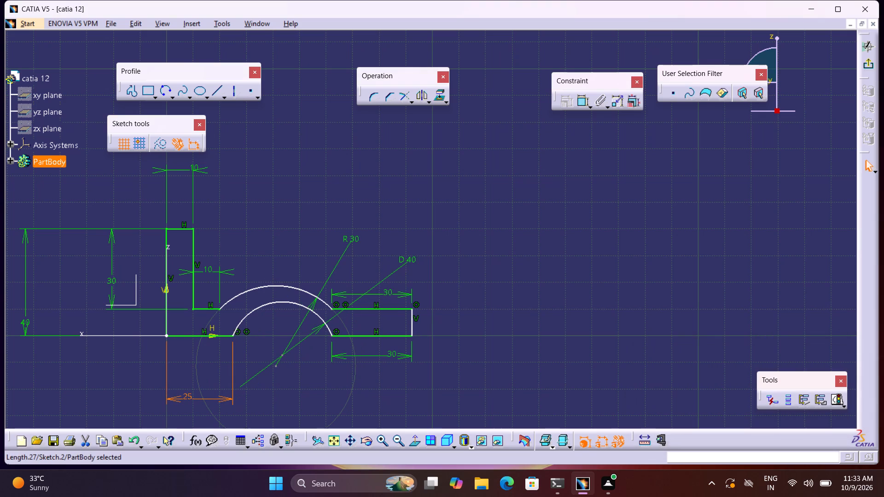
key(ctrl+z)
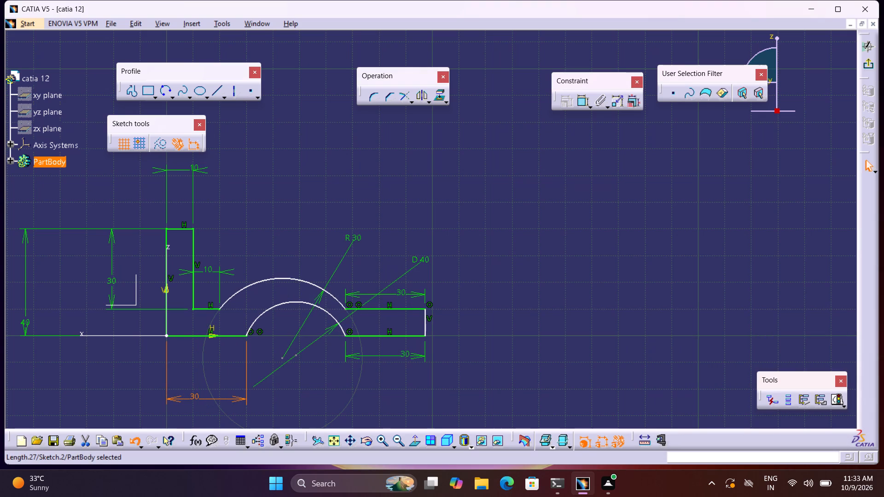
Set the length of the upper horizontal line beyond the outer arc to 20 mm.
double_click(395, 291)
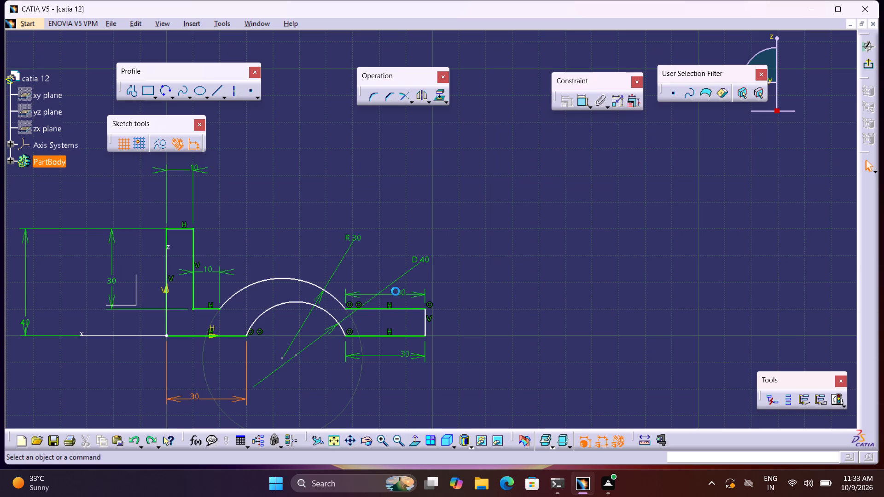
double_click(395, 291)
double_click(406, 291)
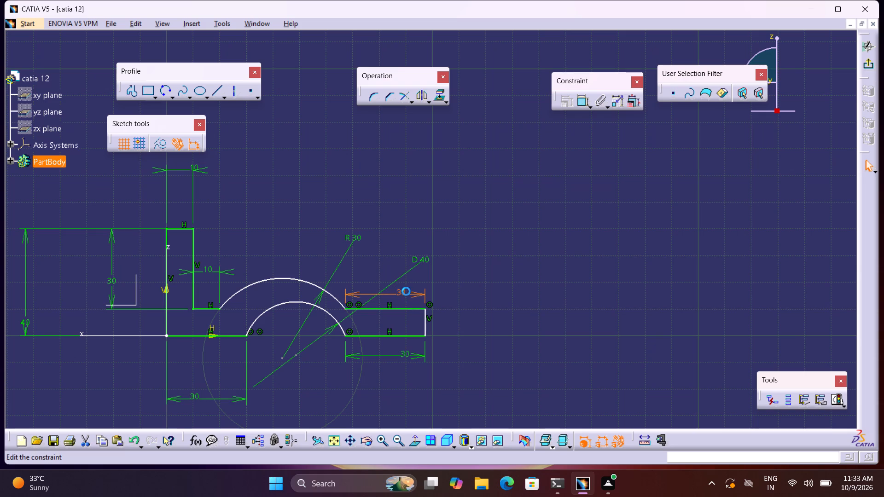
text(20)
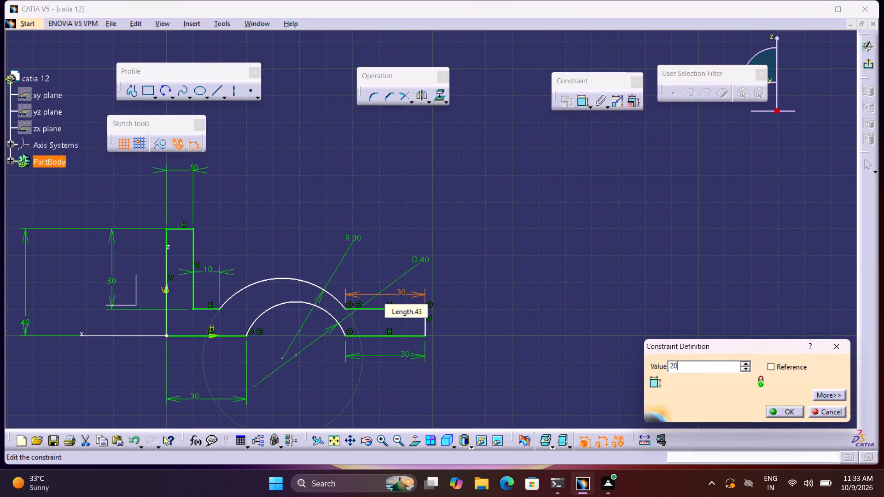
key(Return)
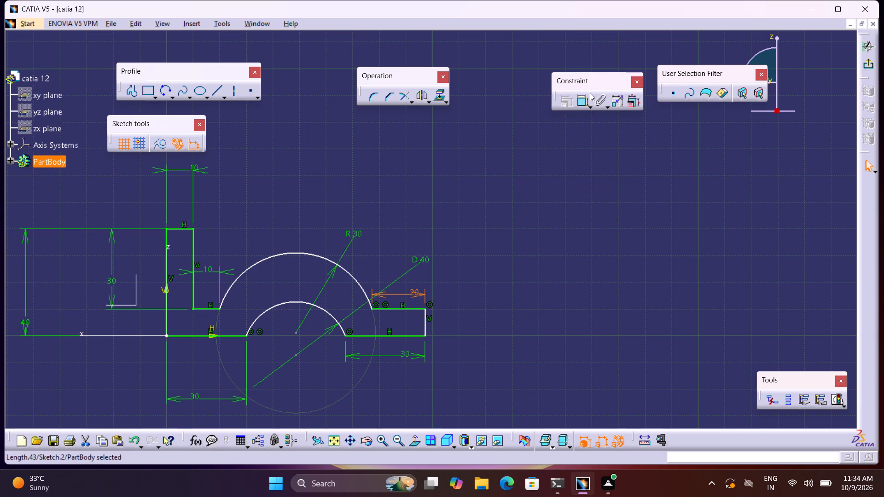
Dimension the overall distance between the profile's two outermost vertical lines and set it to 100 mm.
click(584, 105)
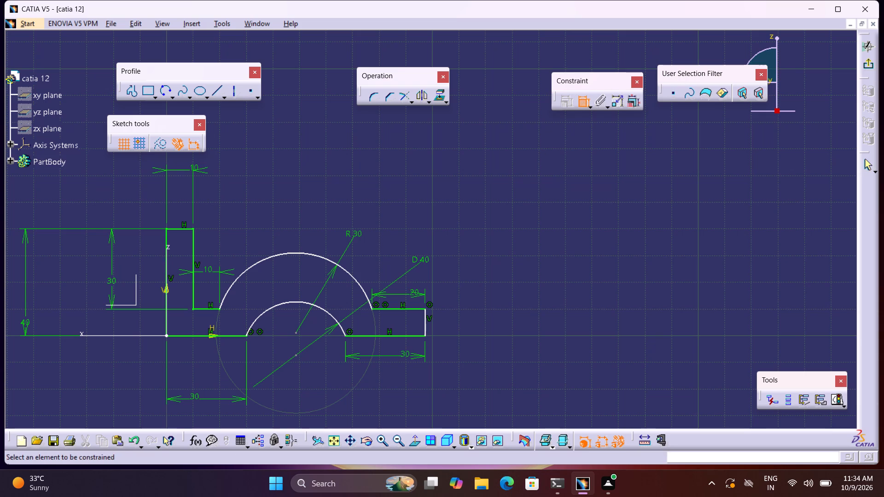
click(167, 297)
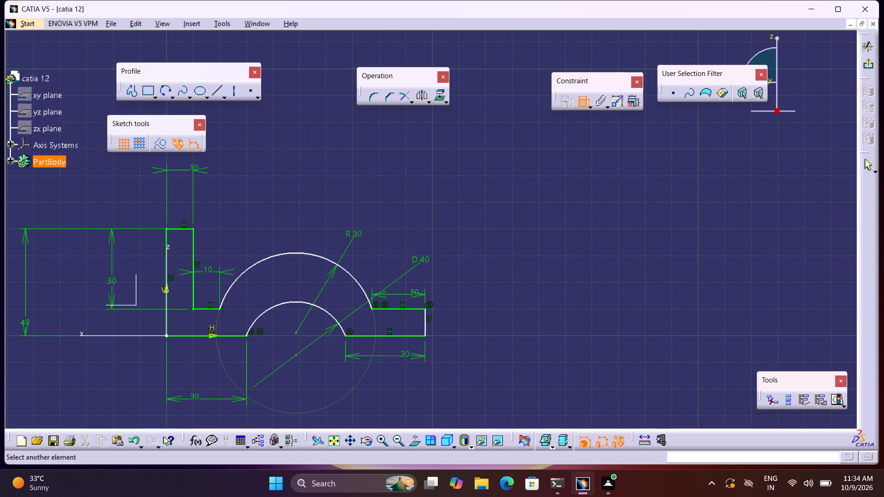
click(424, 331)
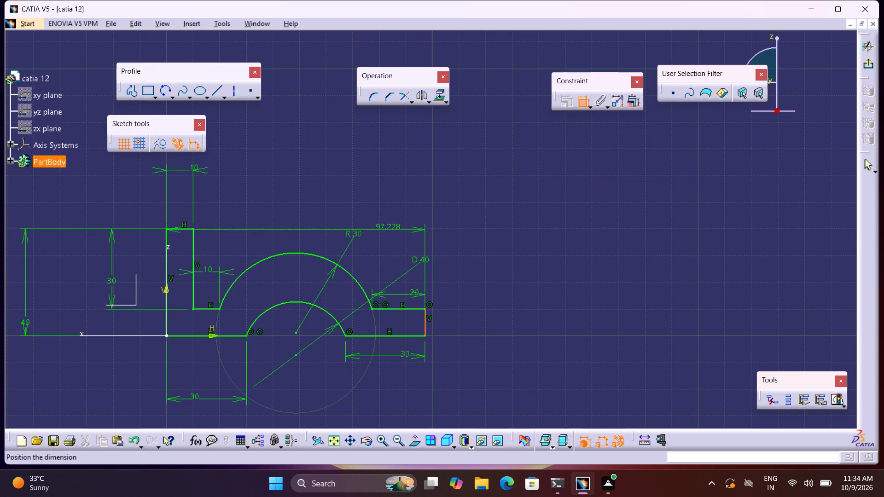
click(345, 195)
double_click(347, 189)
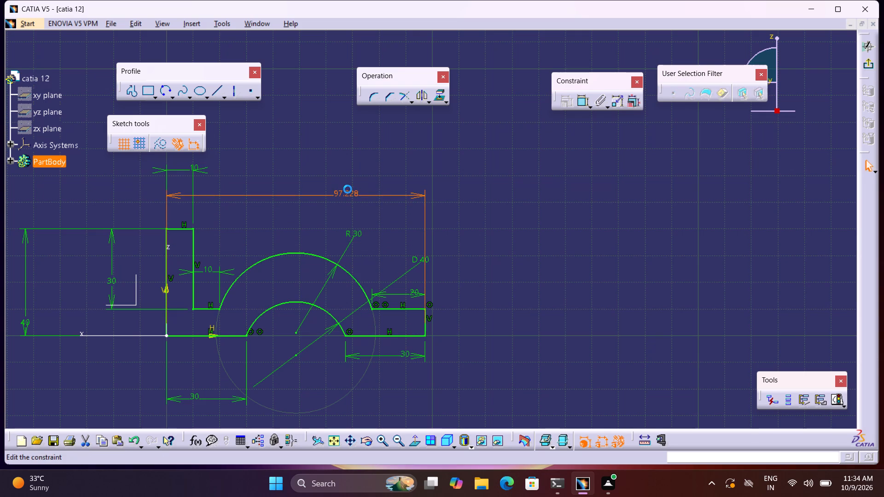
key(1)
text(00)
key(Return)
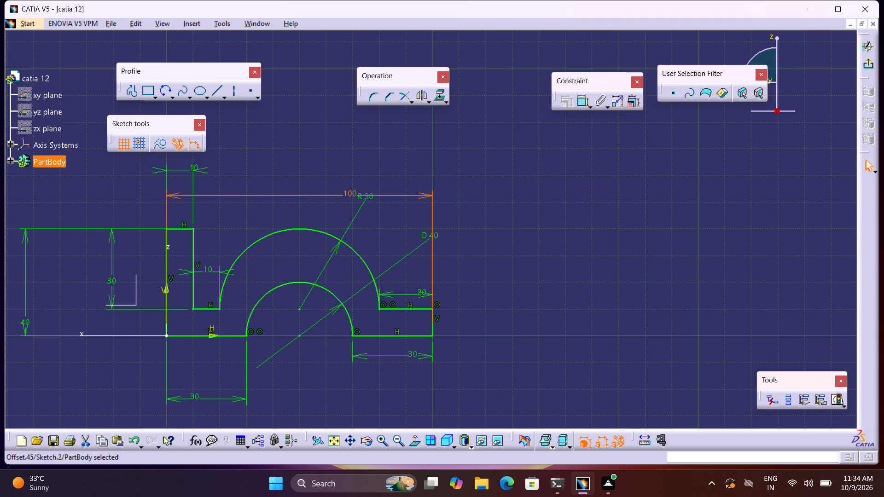
Exit the sketch and pad the profile with a length of 25 mm and mirrored extent.
click(867, 60)
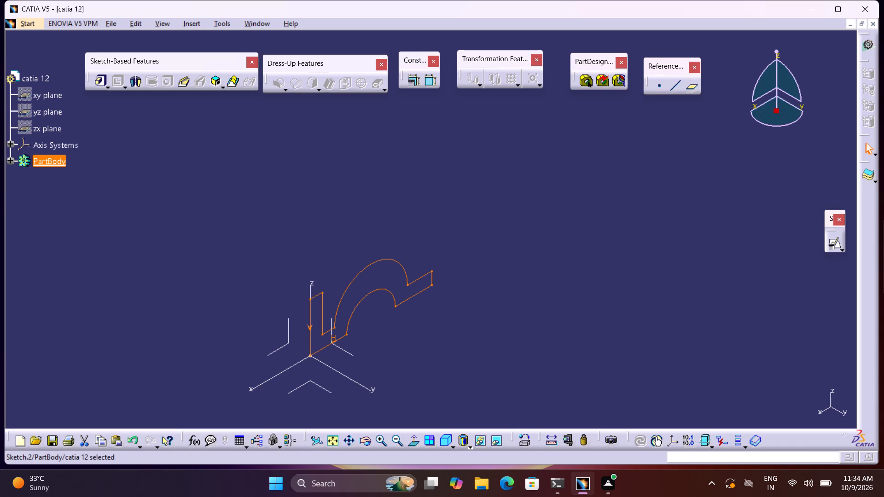
click(95, 80)
middle_drag(232, 201, 221, 195)
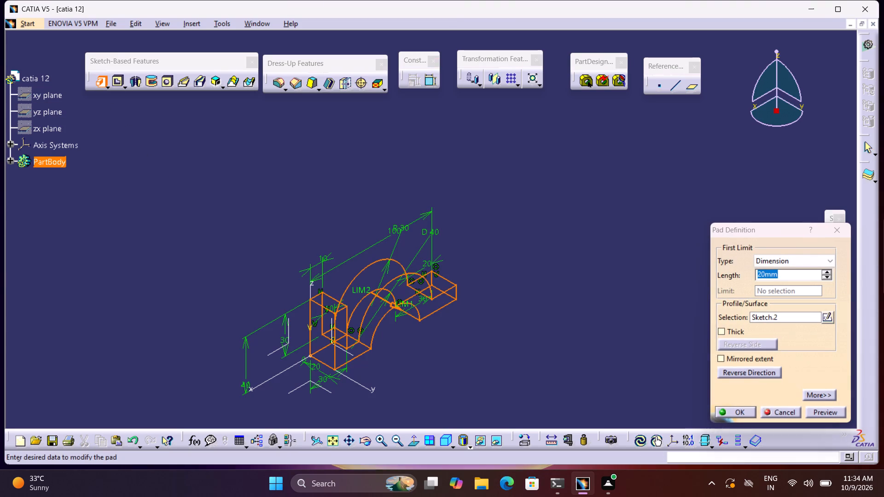
middle_drag(221, 195, 172, 158)
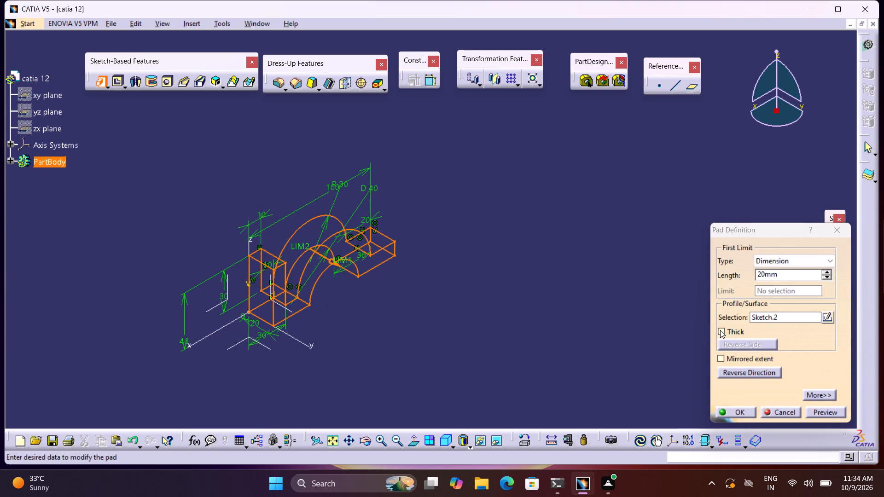
click(727, 358)
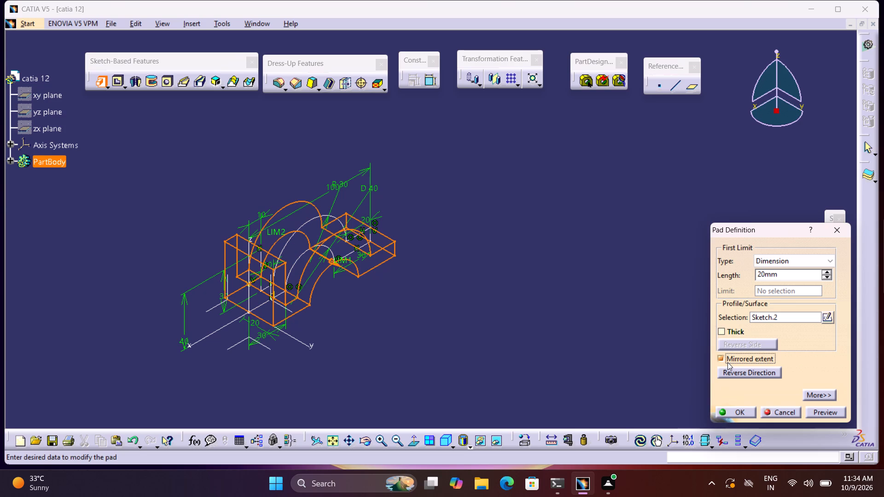
drag(784, 277, 718, 276)
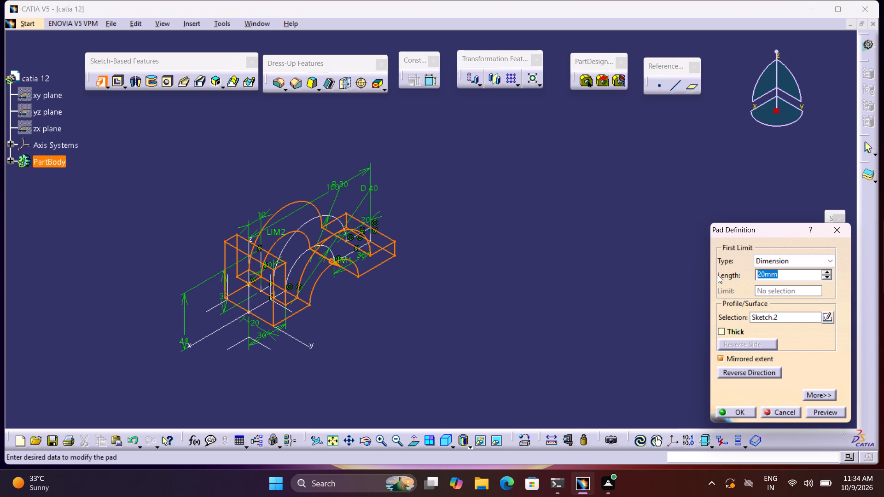
text(25)
key(Return)
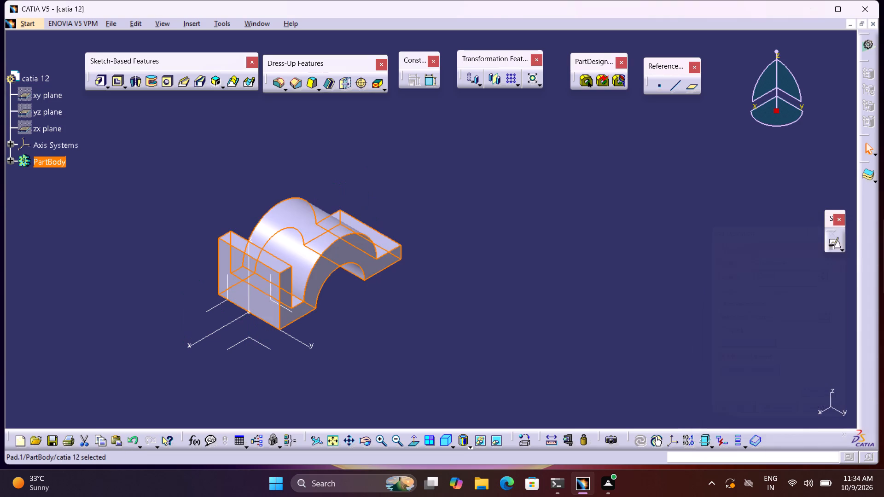
click(686, 278)
Apply a 12.5 mm edge fillet to the upright plate's two short top edges and the flat flange's two vertical end edges.
middle_drag(472, 274, 447, 283)
right_drag(450, 281, 447, 283)
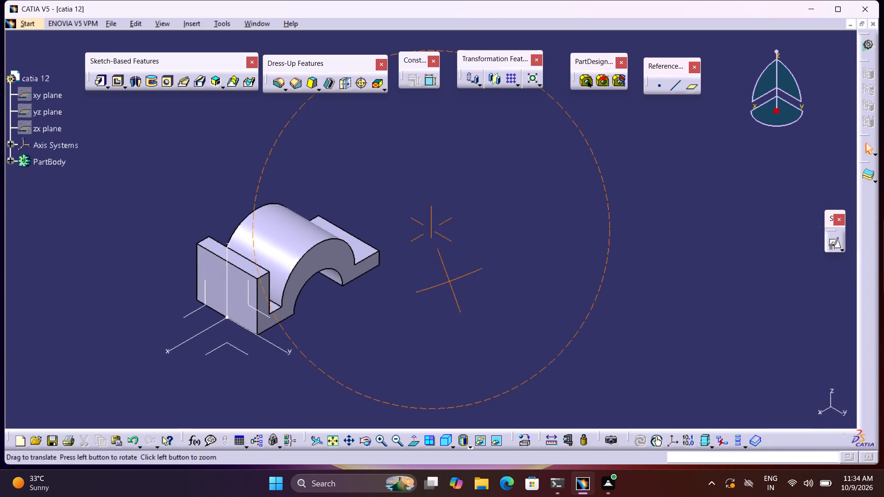
right_drag(447, 283, 305, 237)
middle_drag(447, 283, 305, 237)
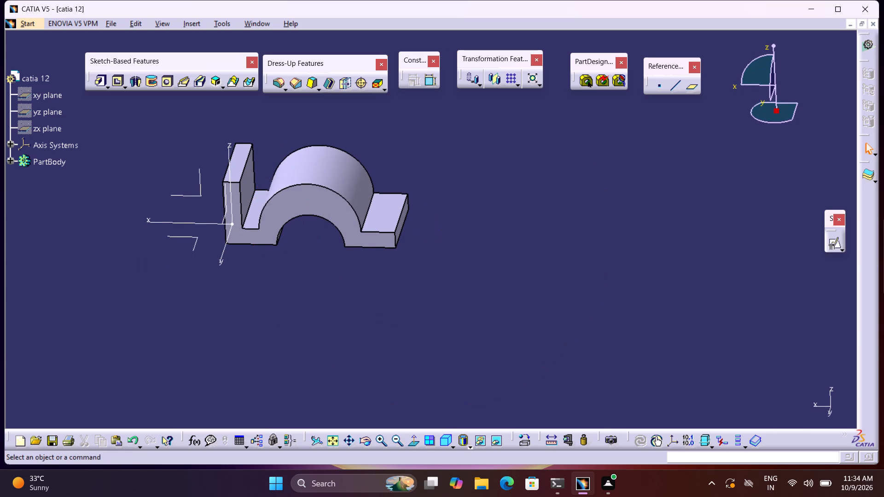
middle_drag(483, 246, 457, 340)
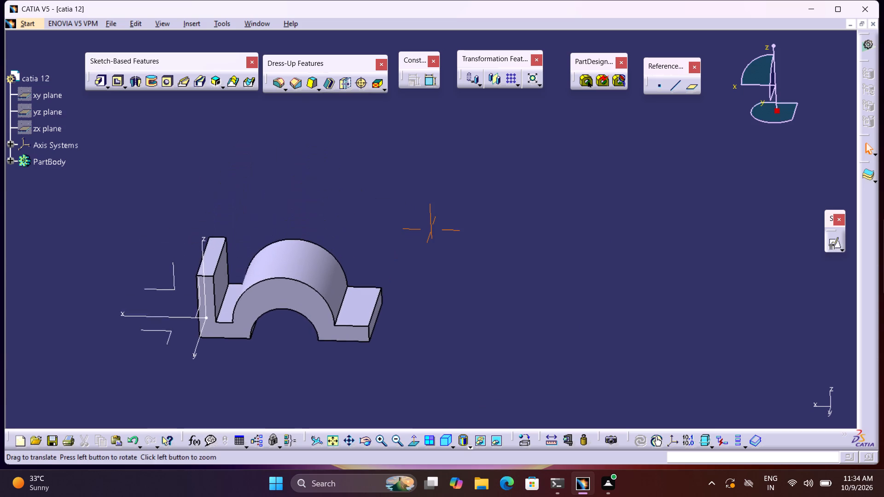
middle_drag(457, 340, 441, 293)
right_click(457, 340)
middle_drag(280, 212, 318, 229)
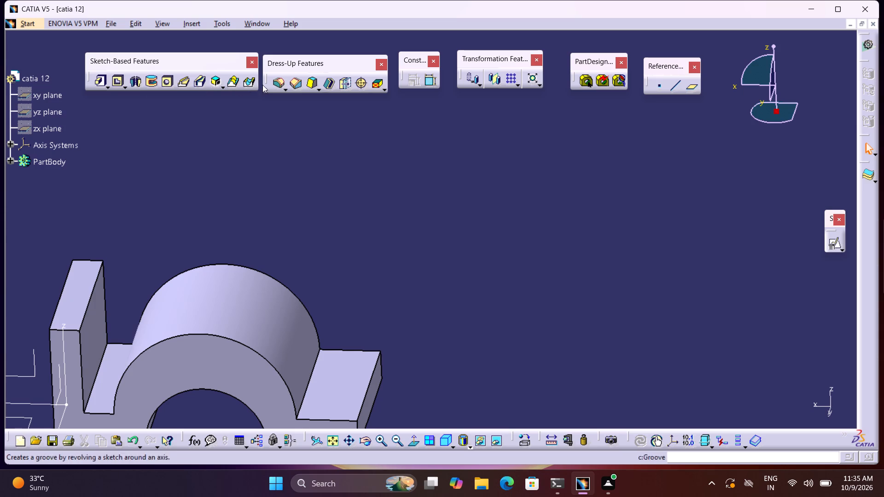
click(274, 86)
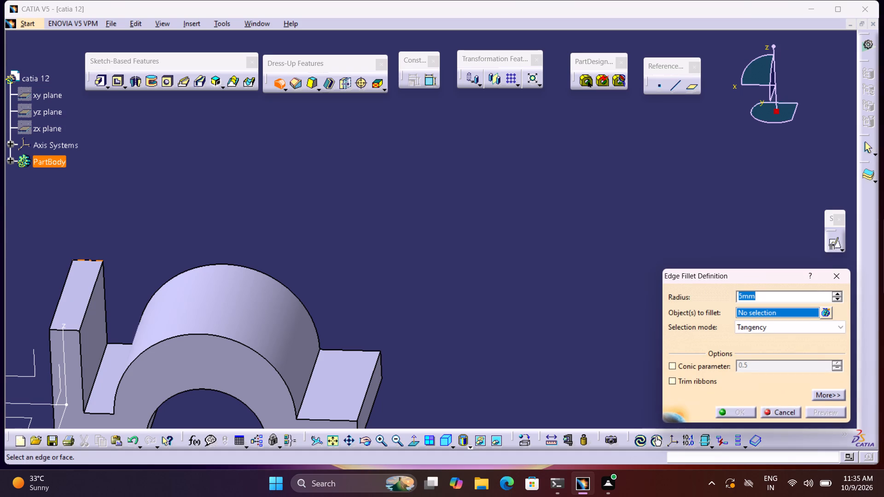
click(71, 330)
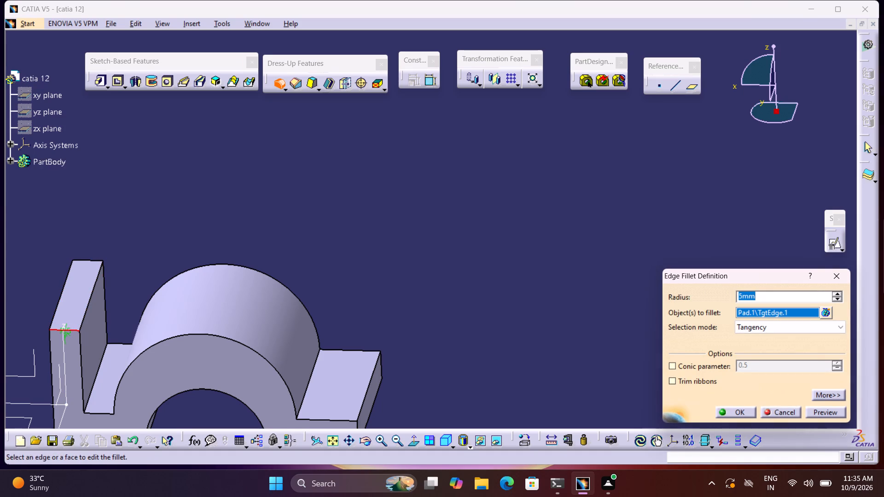
click(89, 261)
middle_drag(352, 326, 230, 261)
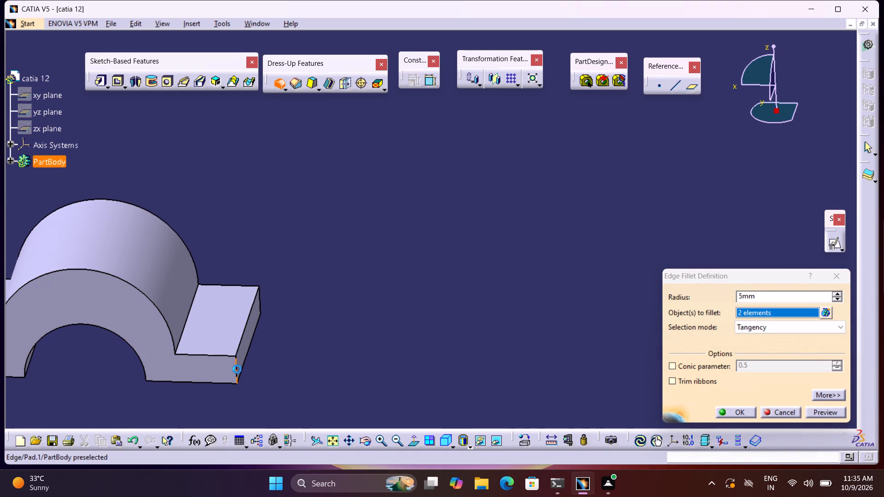
click(237, 369)
click(262, 299)
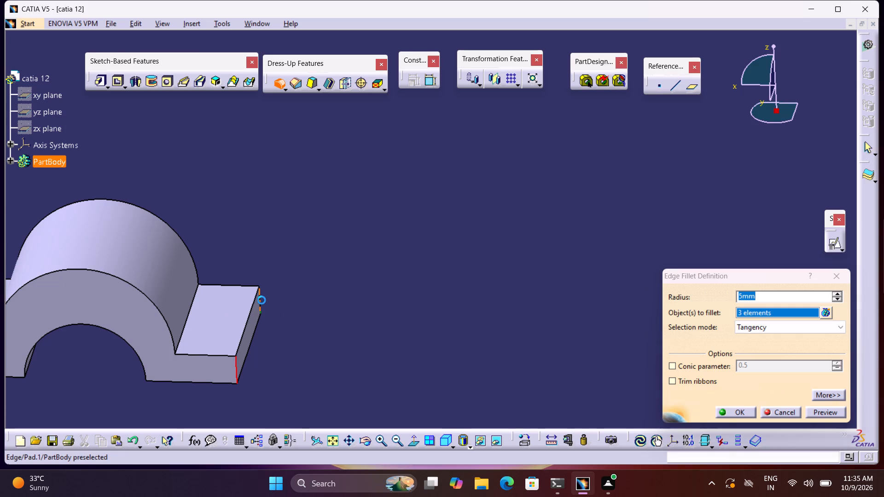
middle_drag(291, 312, 460, 306)
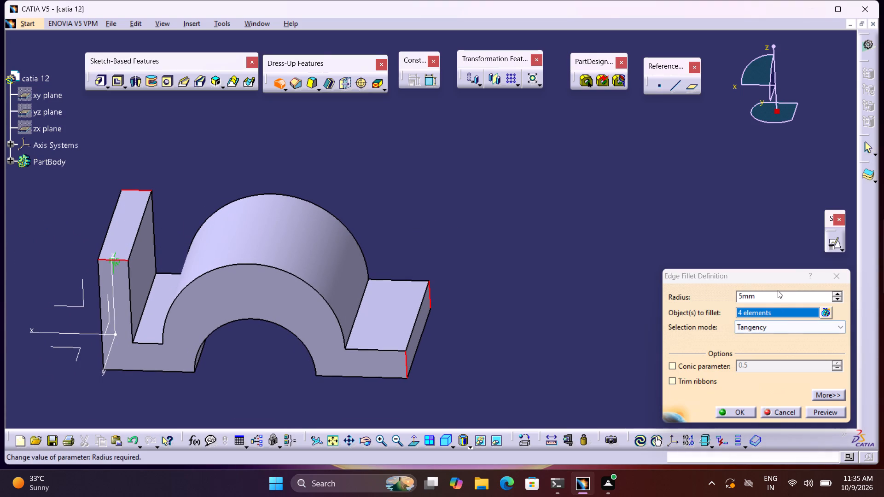
drag(775, 293, 682, 313)
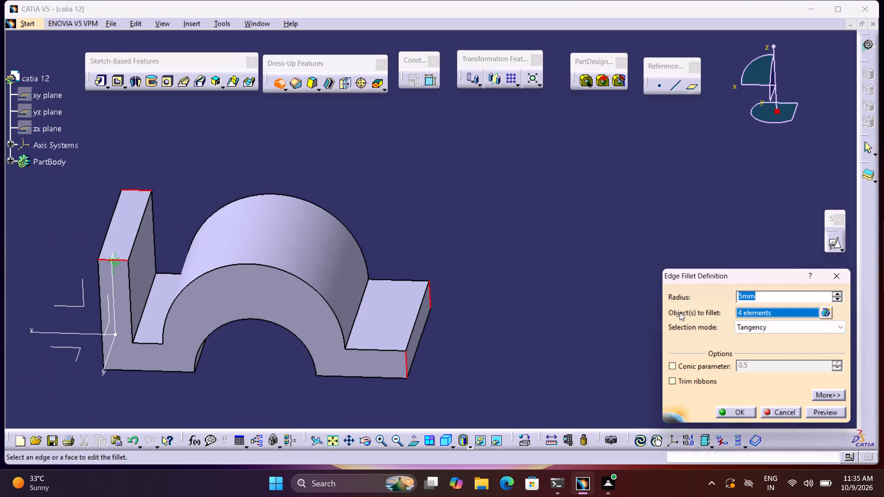
text(12)
text(.5)
click(736, 411)
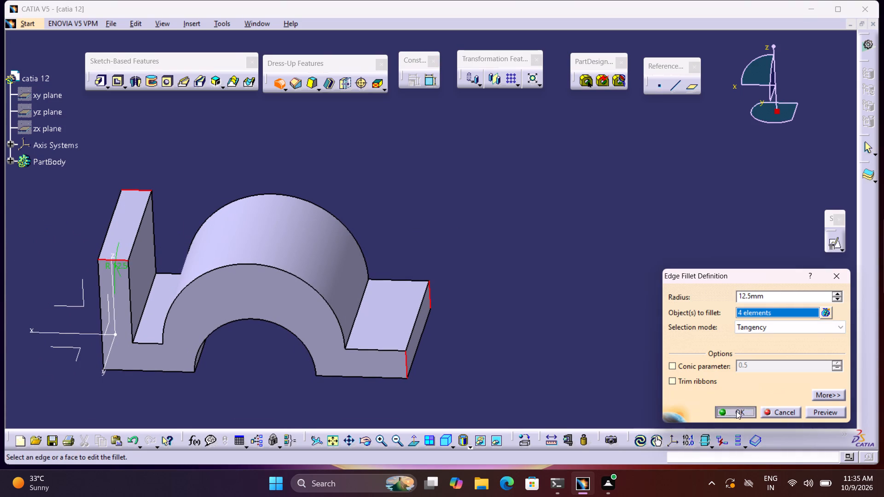
click(641, 349)
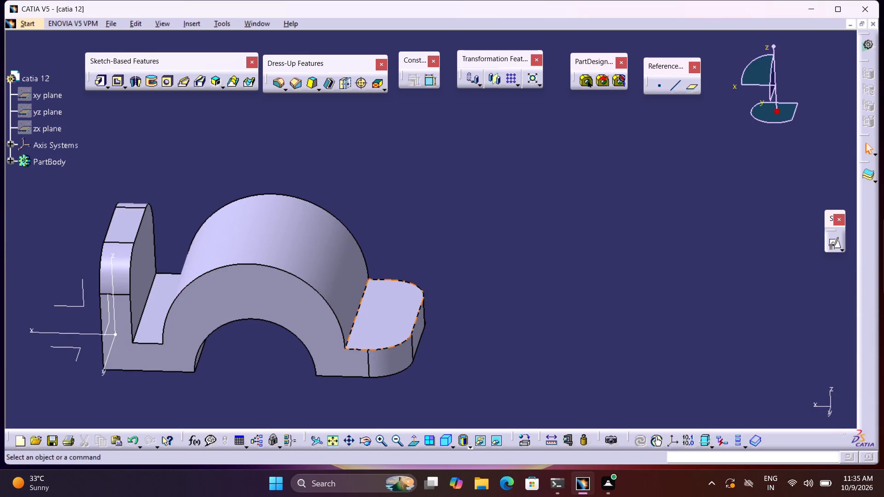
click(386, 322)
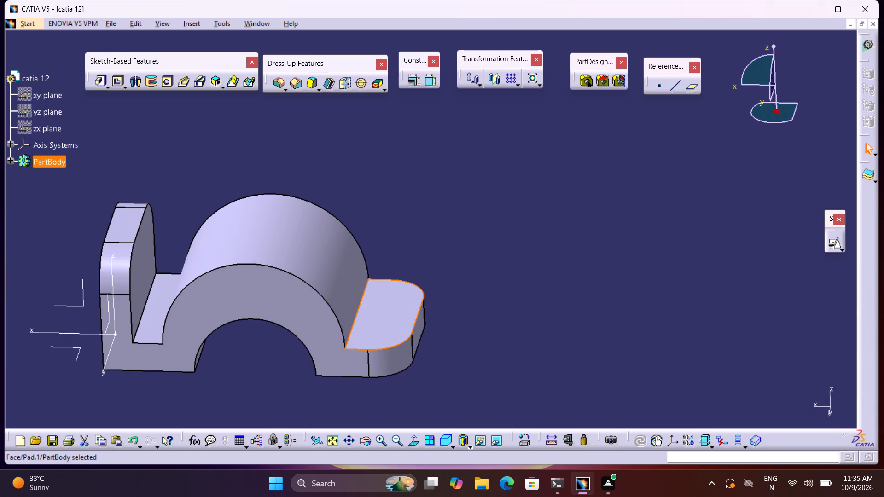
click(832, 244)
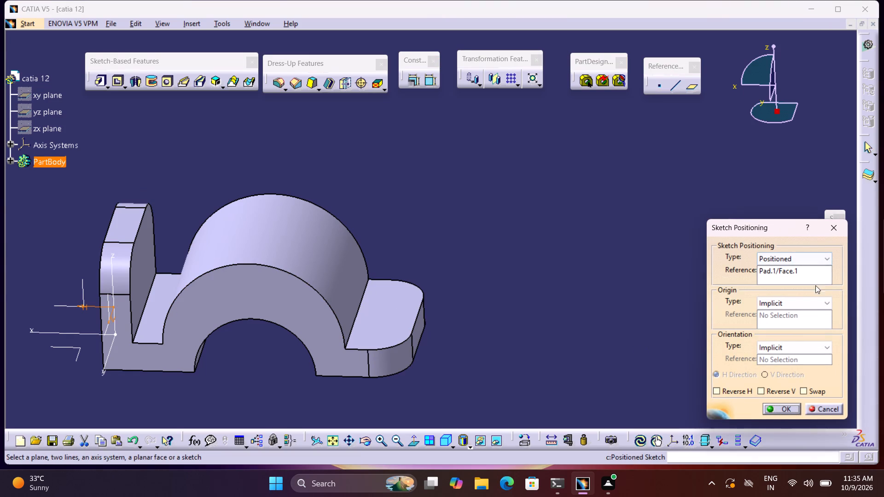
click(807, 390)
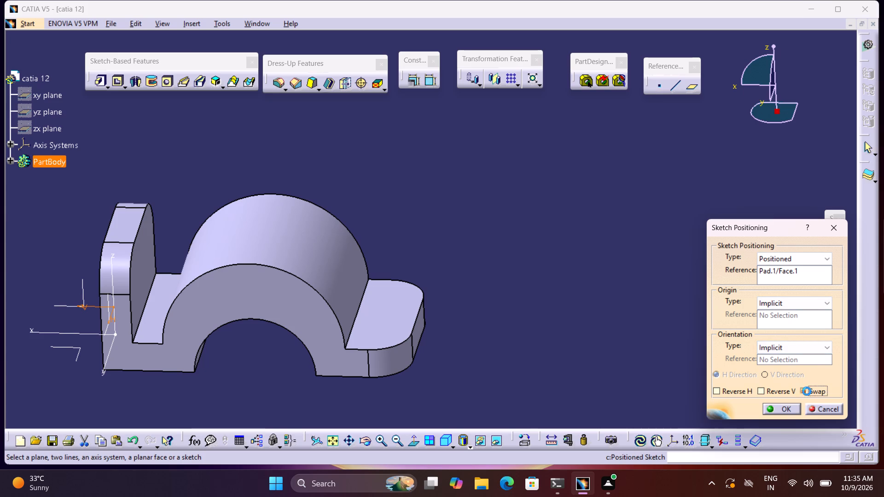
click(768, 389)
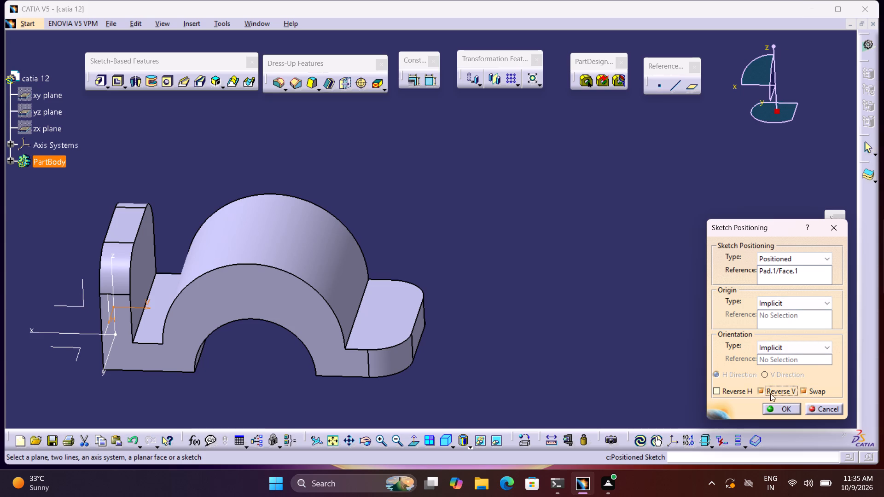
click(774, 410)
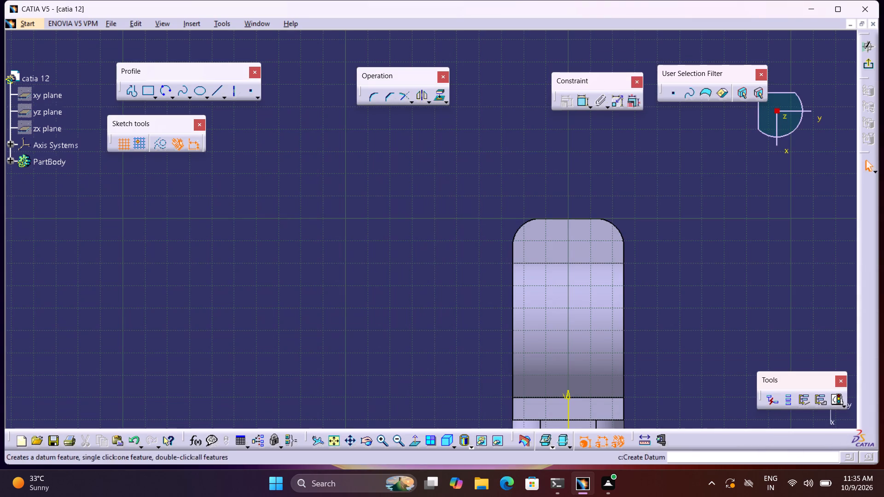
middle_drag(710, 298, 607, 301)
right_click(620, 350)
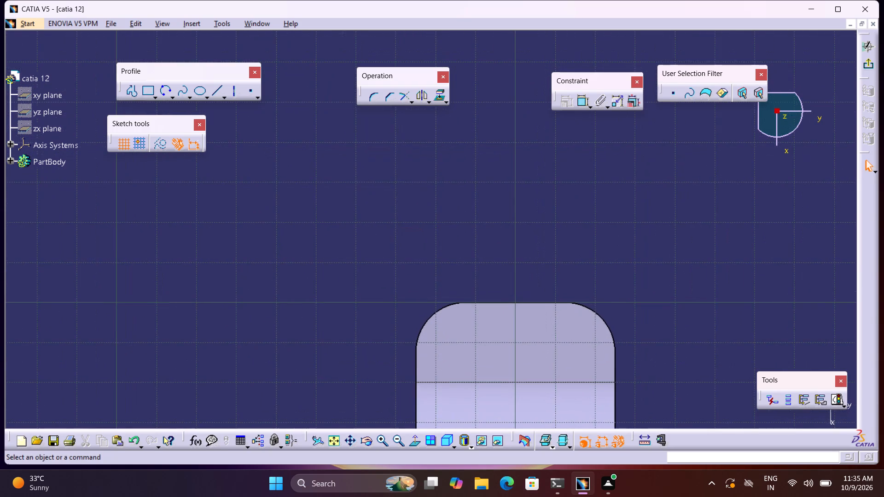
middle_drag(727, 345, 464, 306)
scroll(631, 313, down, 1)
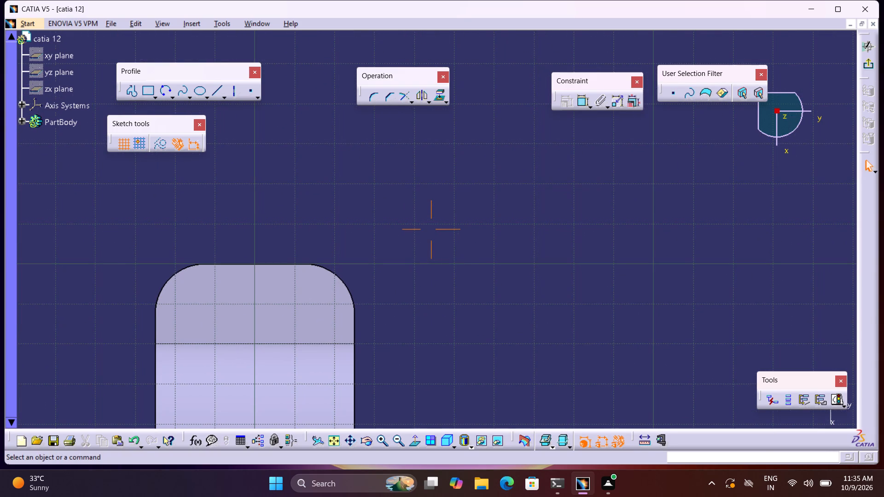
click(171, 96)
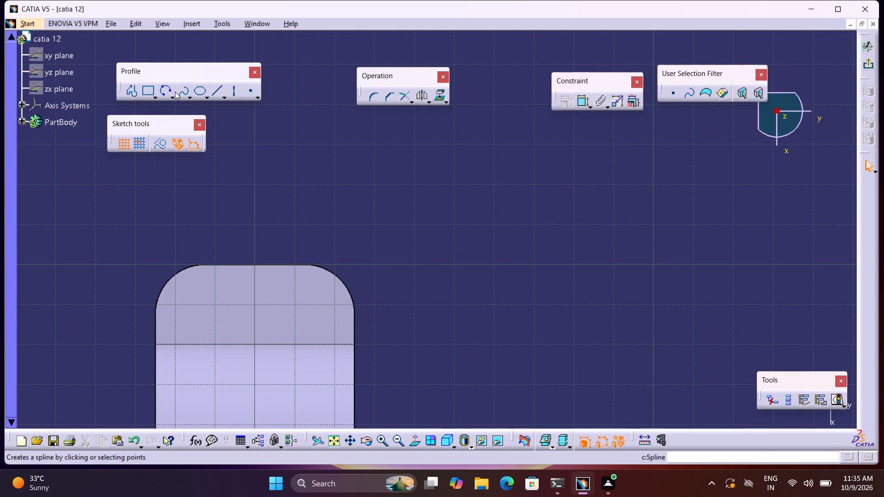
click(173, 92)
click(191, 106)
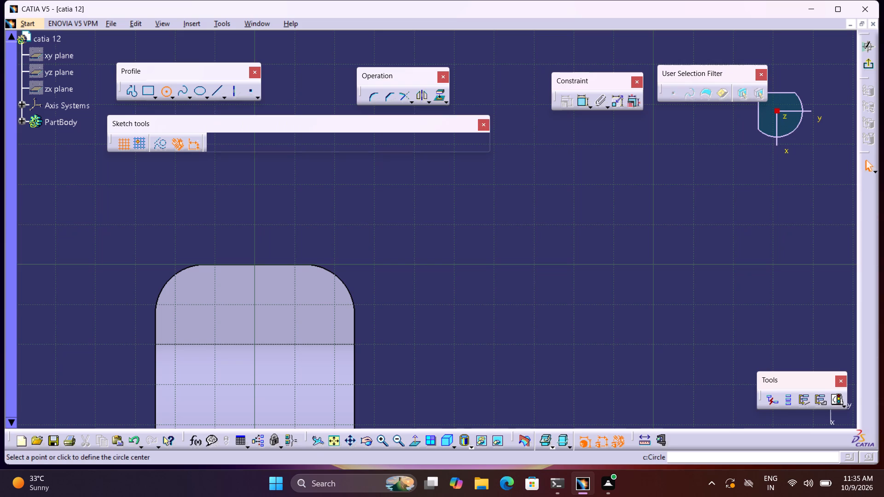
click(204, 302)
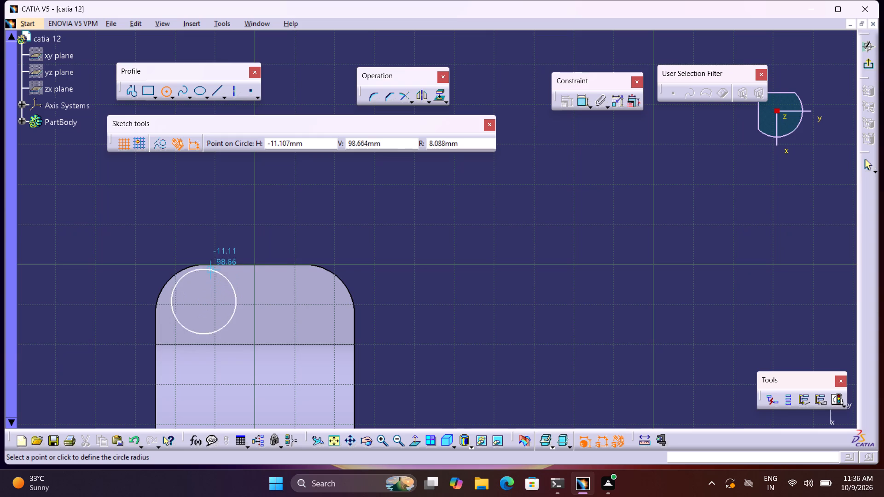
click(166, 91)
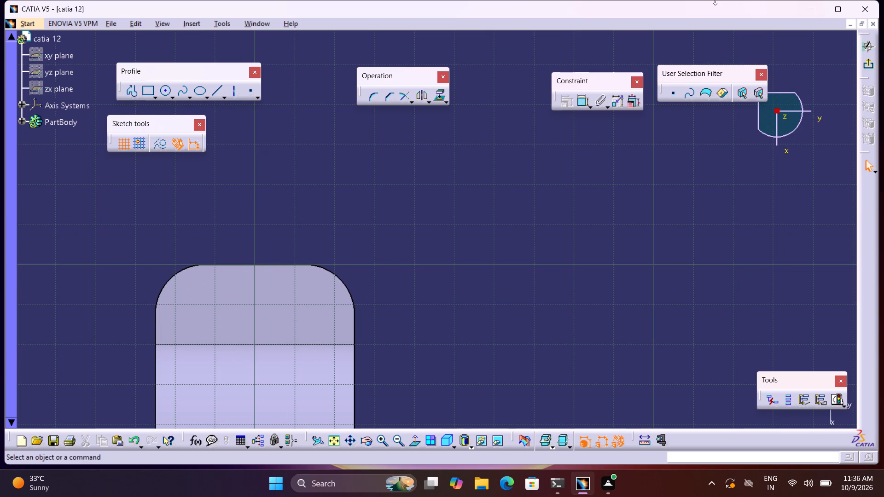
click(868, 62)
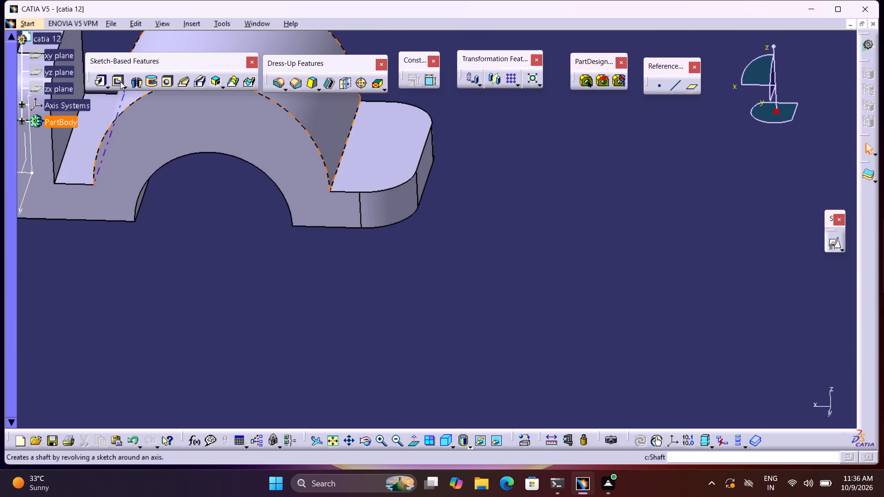
Start a Hole on the flat flange's top face and open its positioning sketch.
click(167, 83)
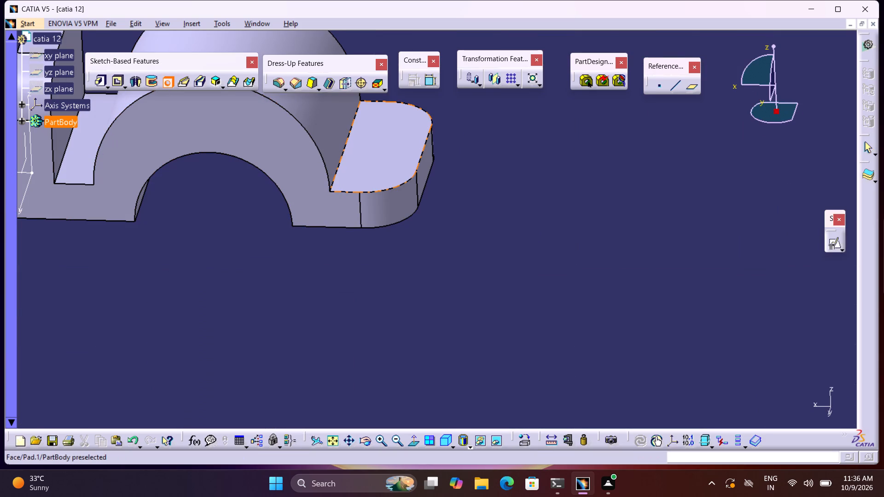
click(380, 178)
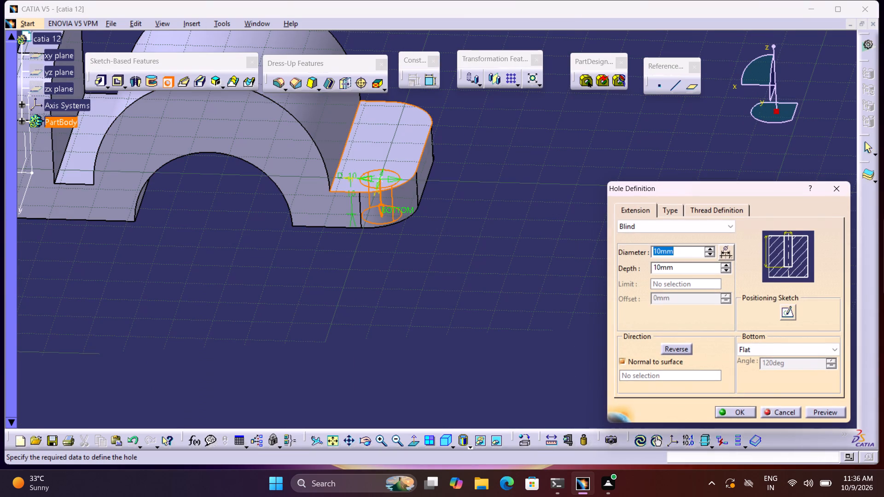
click(793, 312)
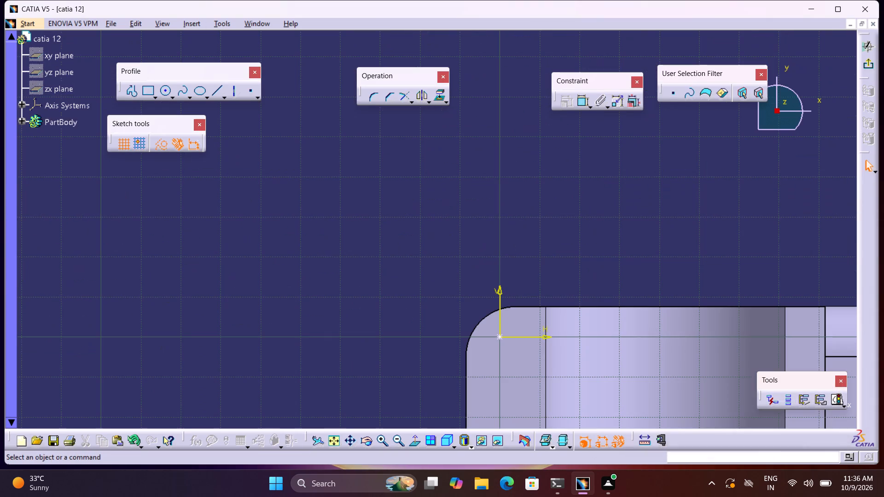
Dimension the horizontal distance from the hole's centre point to the arch's axis and set it to 37.5 mm.
middle_drag(596, 236, 418, 154)
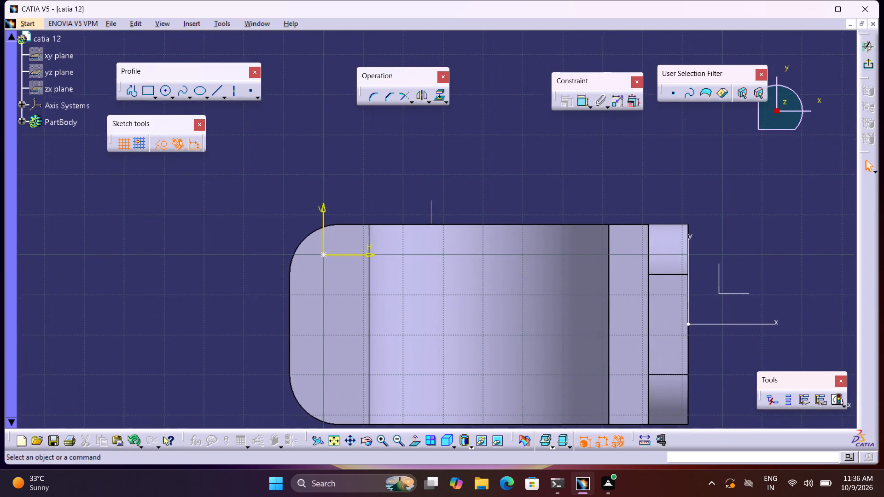
middle_drag(418, 154, 416, 142)
middle_click(416, 142)
middle_drag(382, 252, 366, 149)
double_click(585, 101)
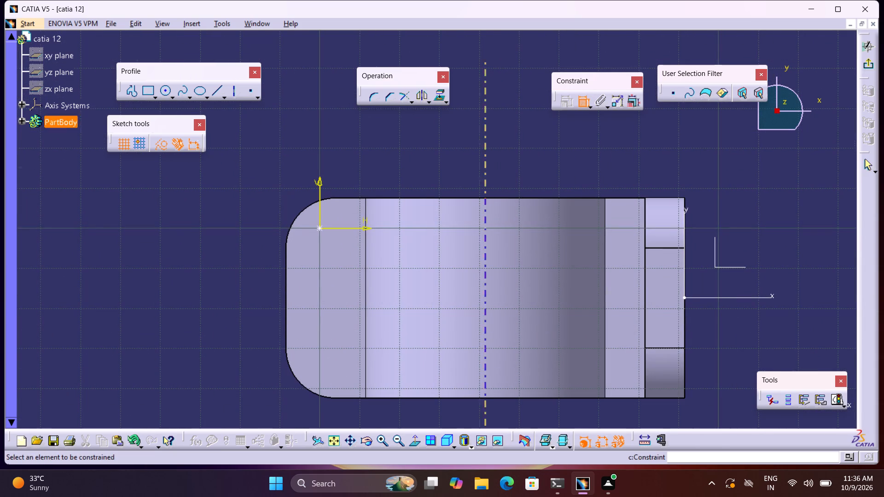
click(320, 227)
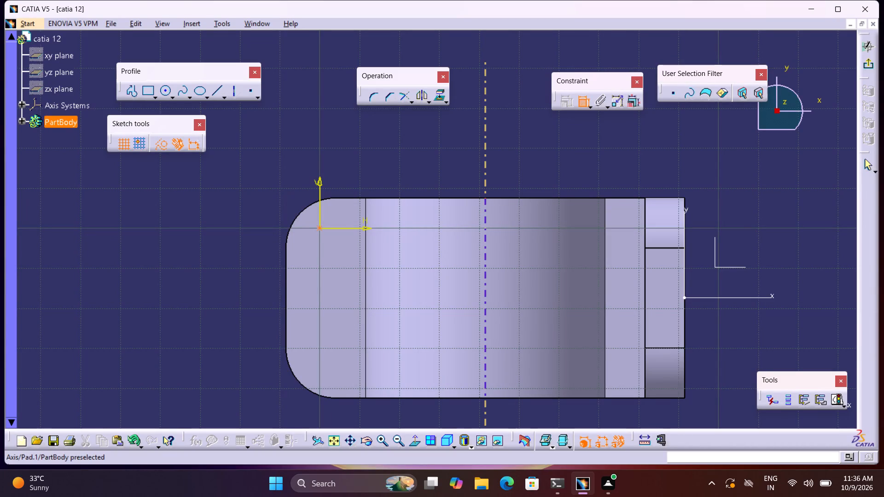
click(486, 225)
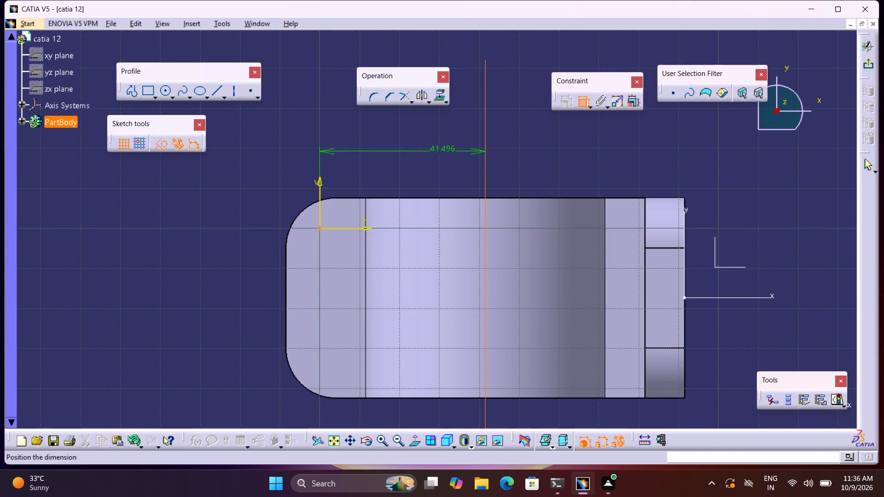
click(442, 151)
double_click(446, 144)
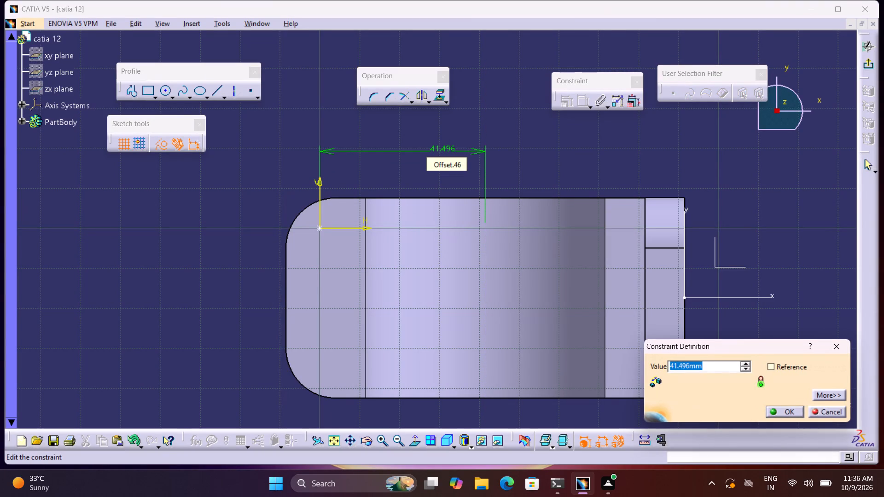
text(37)
key(period)
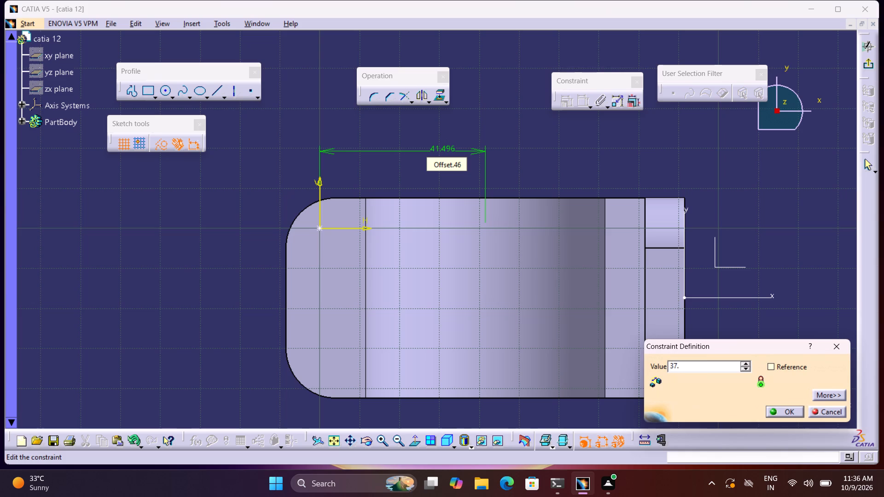
key(5)
key(Return)
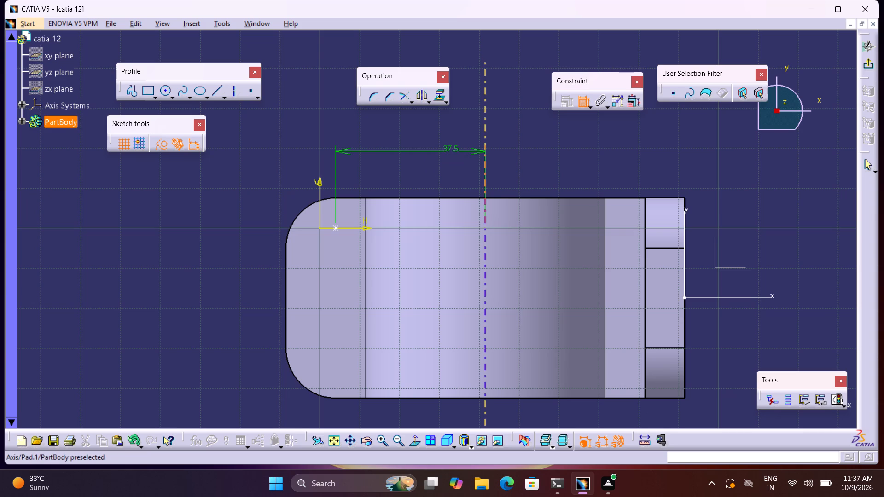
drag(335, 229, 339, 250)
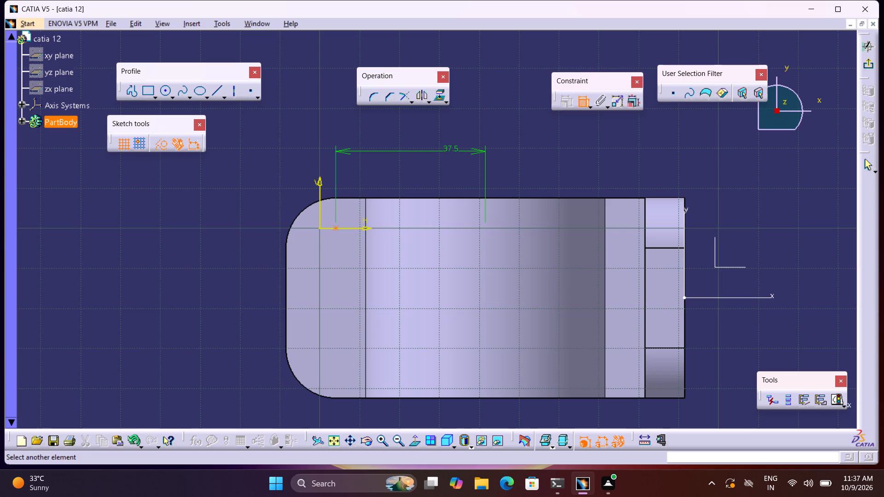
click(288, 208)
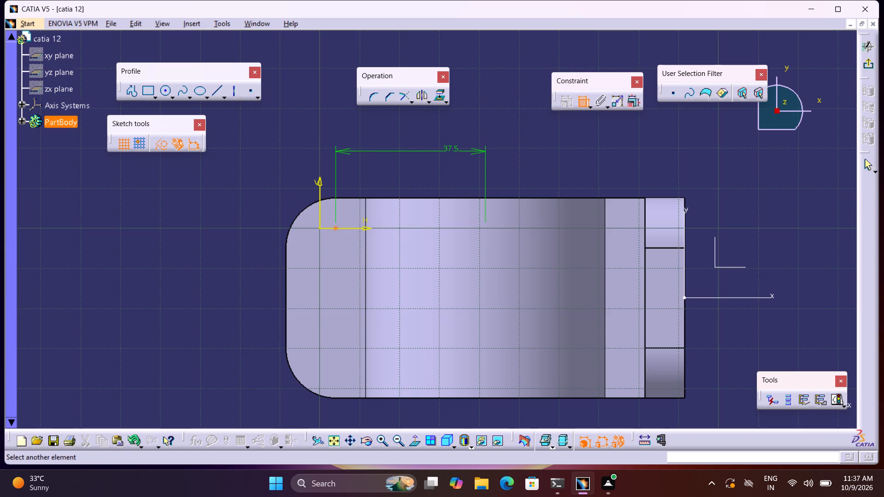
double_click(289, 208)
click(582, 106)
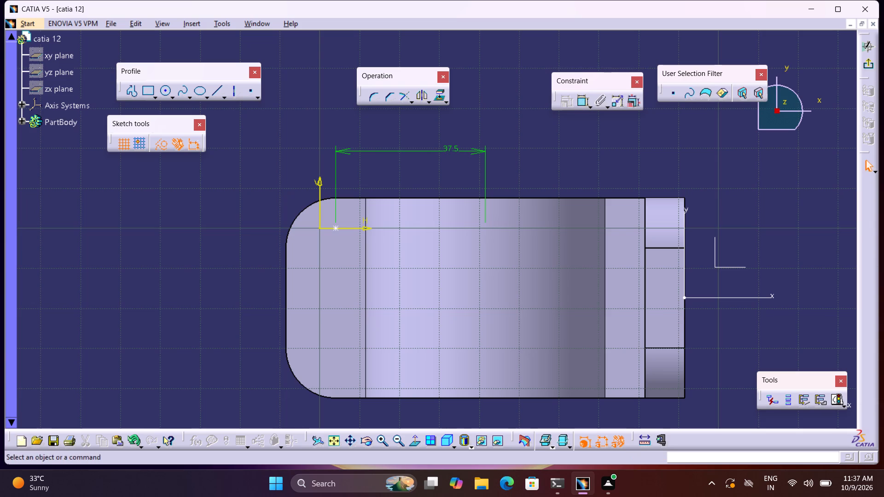
Mirror the hole's centre point about the part's X axis.
click(420, 92)
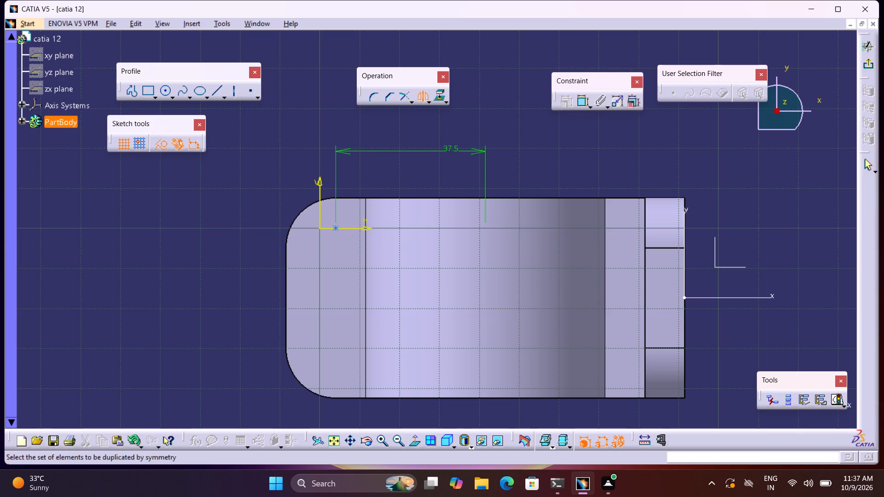
click(336, 228)
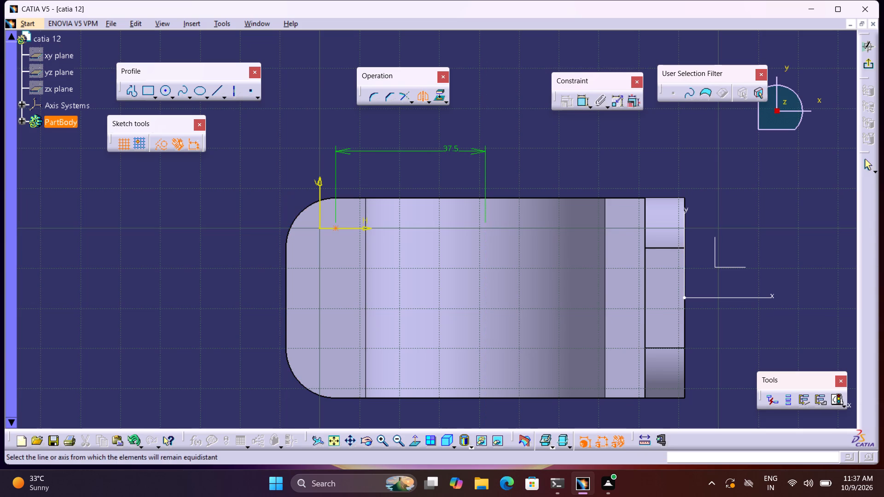
click(713, 298)
click(562, 116)
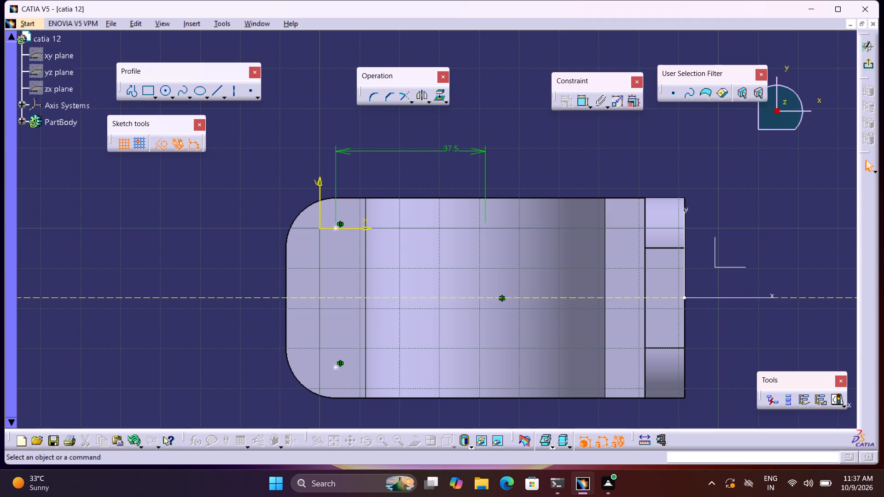
Dimension the vertical distance between the hole's centre point and its mirrored copy and set it to 25 mm.
click(581, 97)
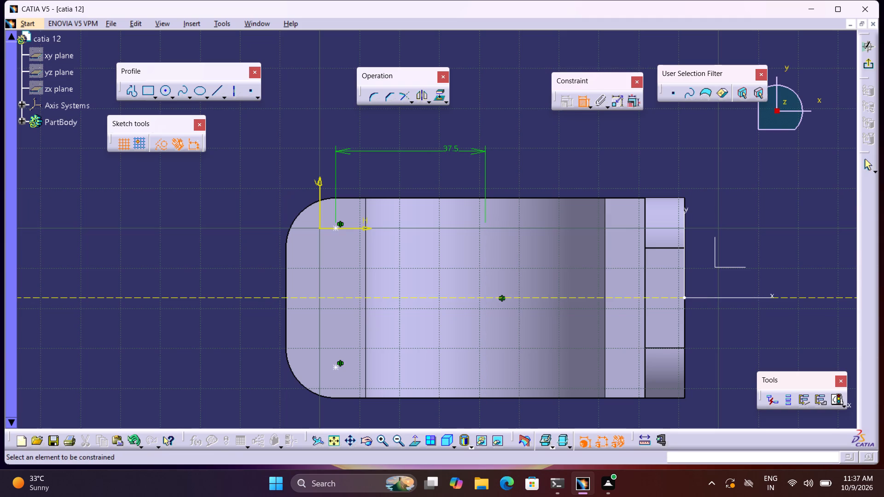
click(335, 229)
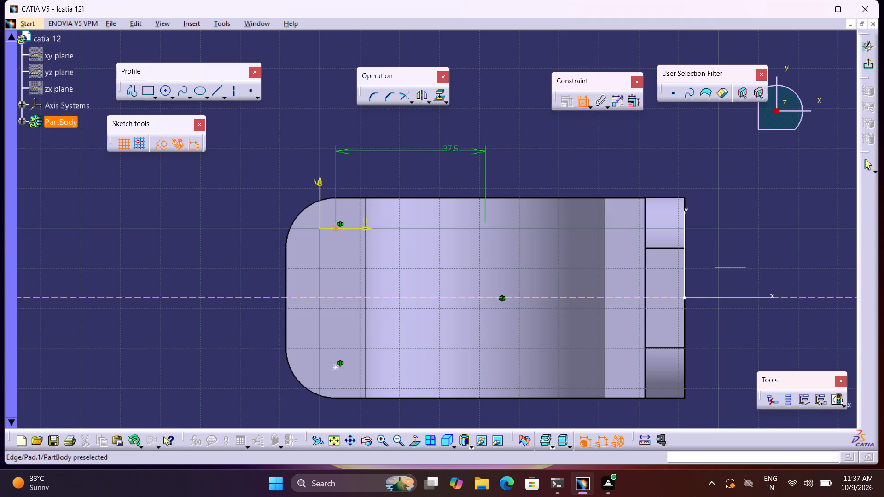
click(336, 366)
click(257, 331)
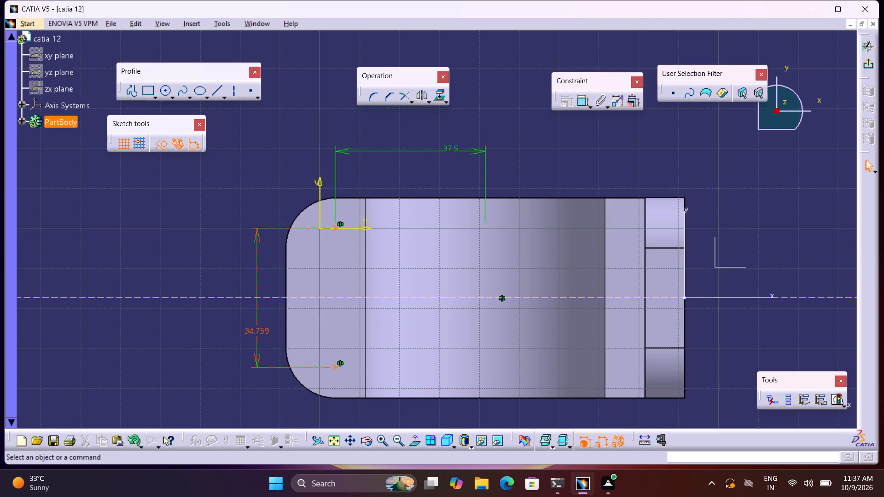
double_click(262, 329)
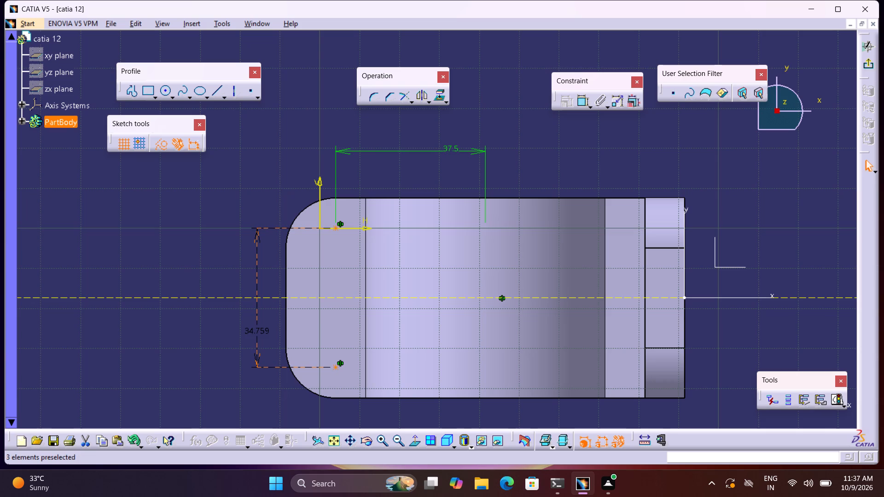
double_click(256, 334)
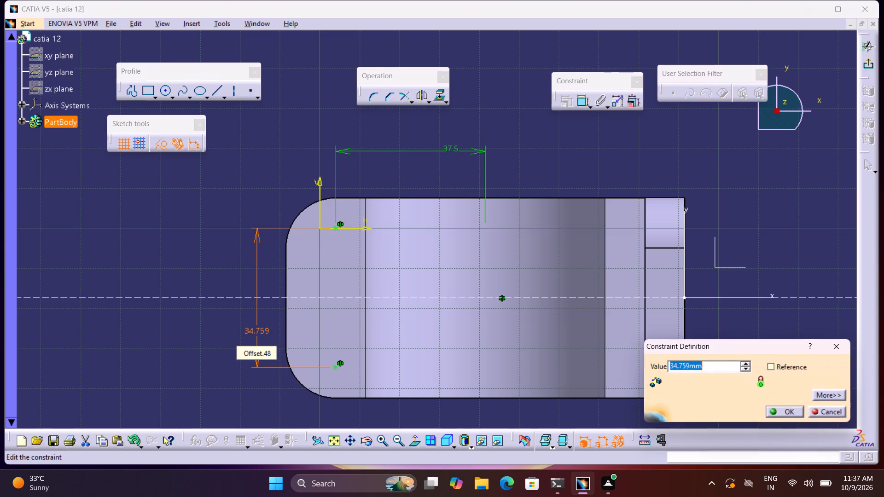
key(2)
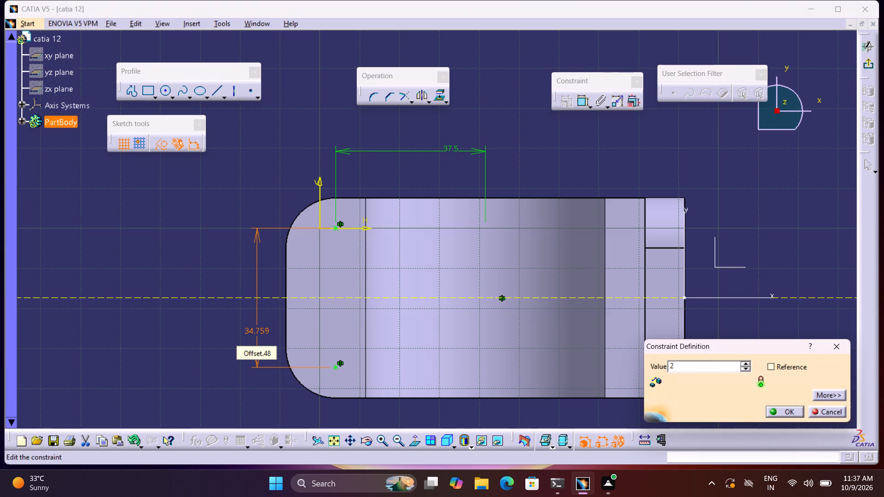
key(5)
key(Return)
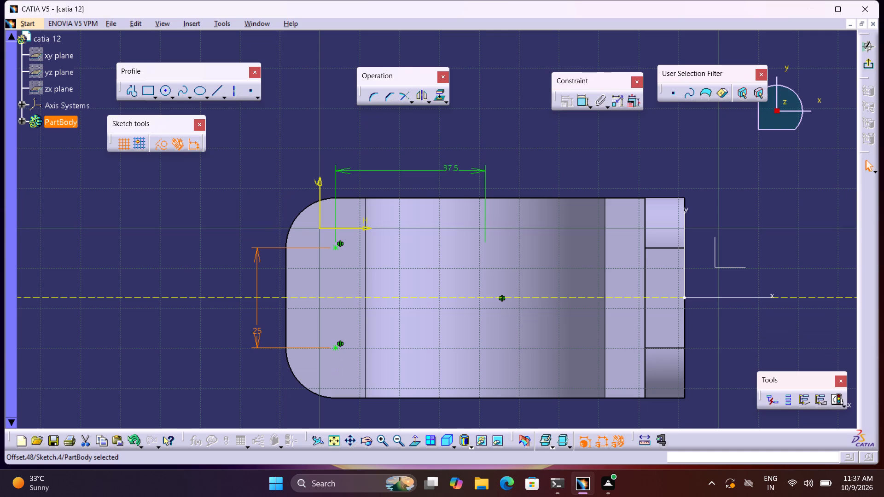
Leave the positioning sketch and create the 10 mm diameter hole in the flat flange with its extension set to Up To Next.
click(872, 63)
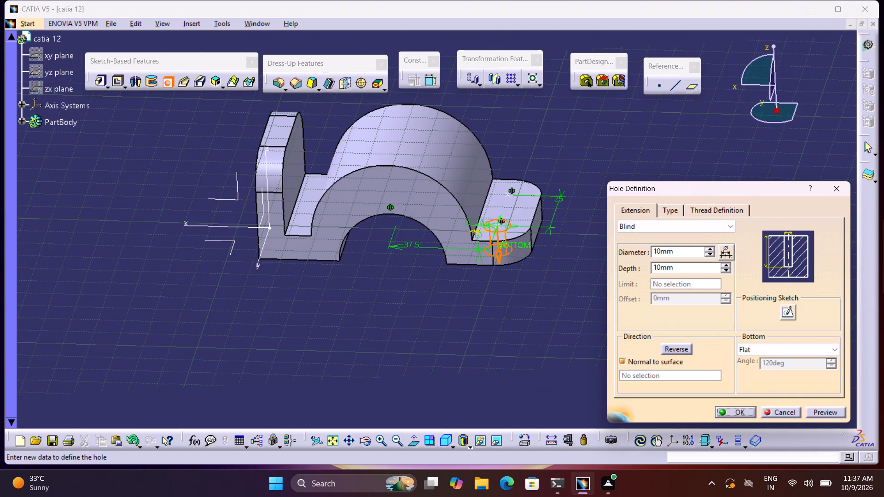
middle_drag(711, 152, 678, 152)
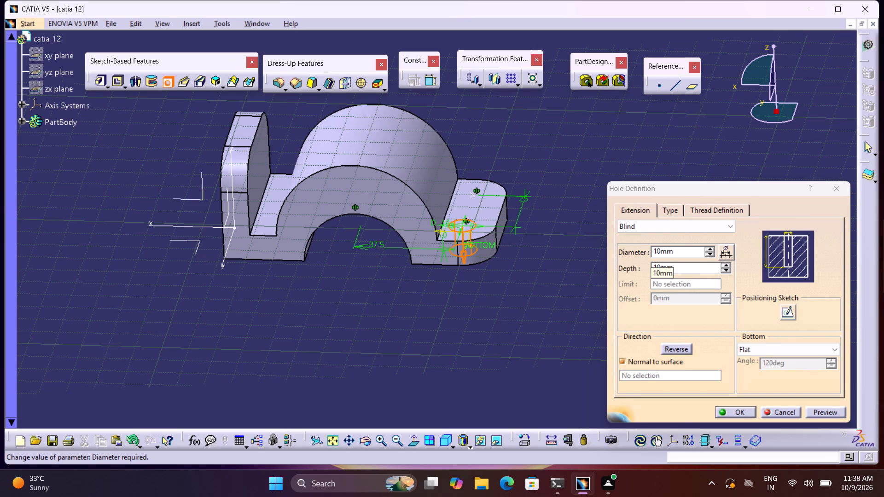
click(681, 223)
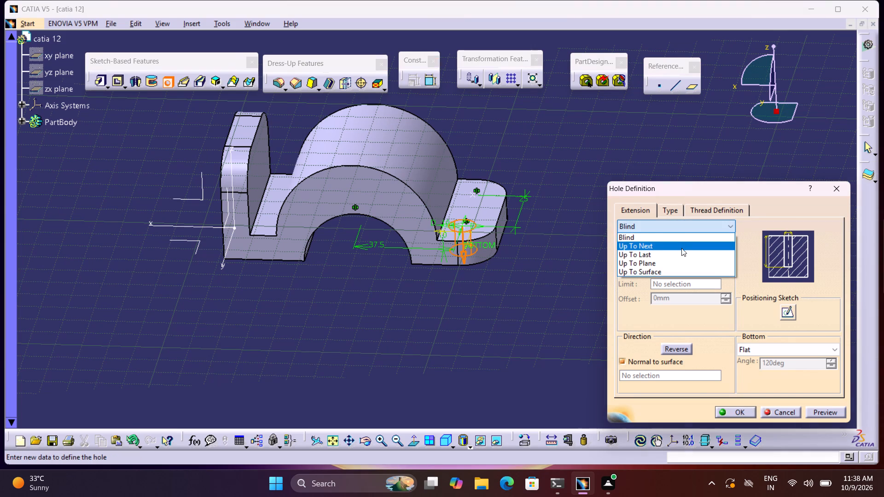
click(681, 248)
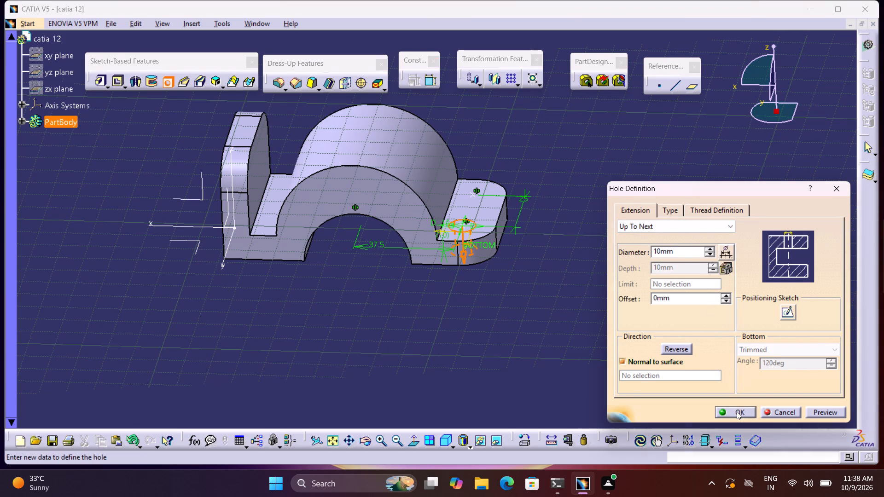
click(737, 411)
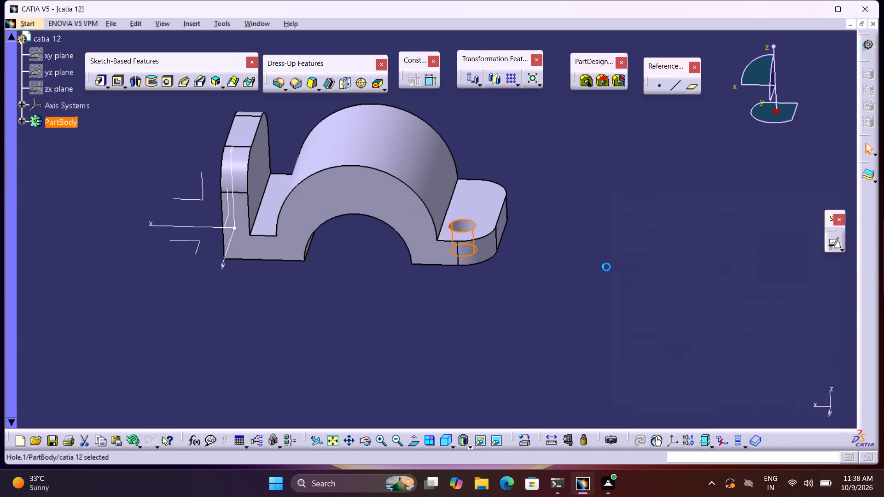
click(606, 267)
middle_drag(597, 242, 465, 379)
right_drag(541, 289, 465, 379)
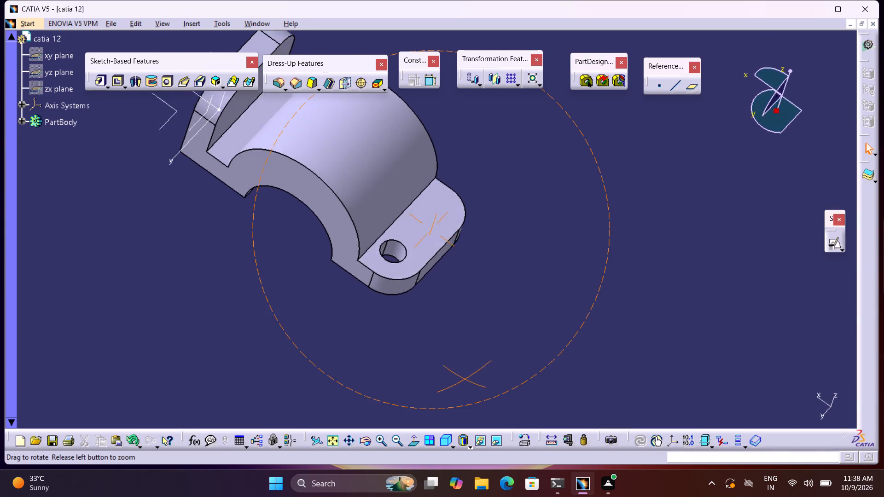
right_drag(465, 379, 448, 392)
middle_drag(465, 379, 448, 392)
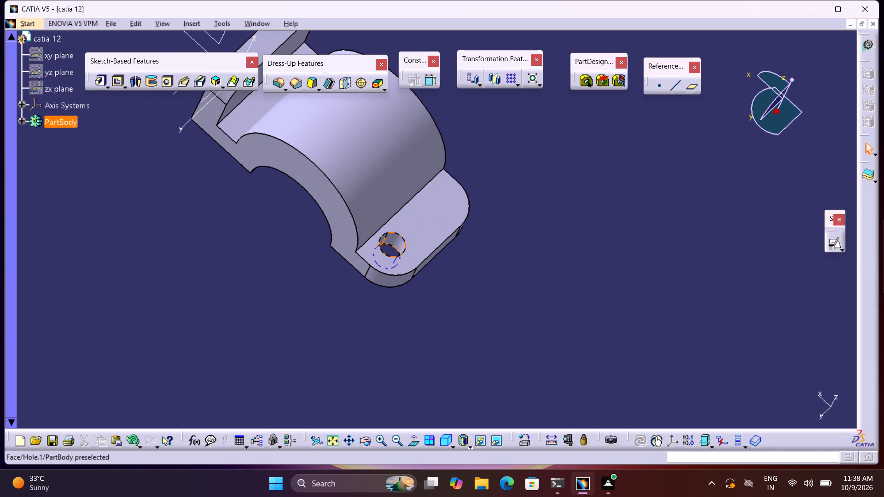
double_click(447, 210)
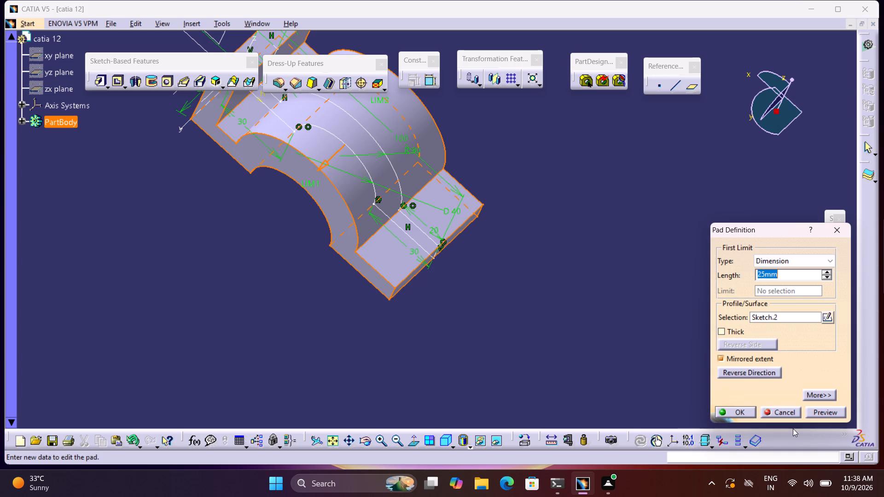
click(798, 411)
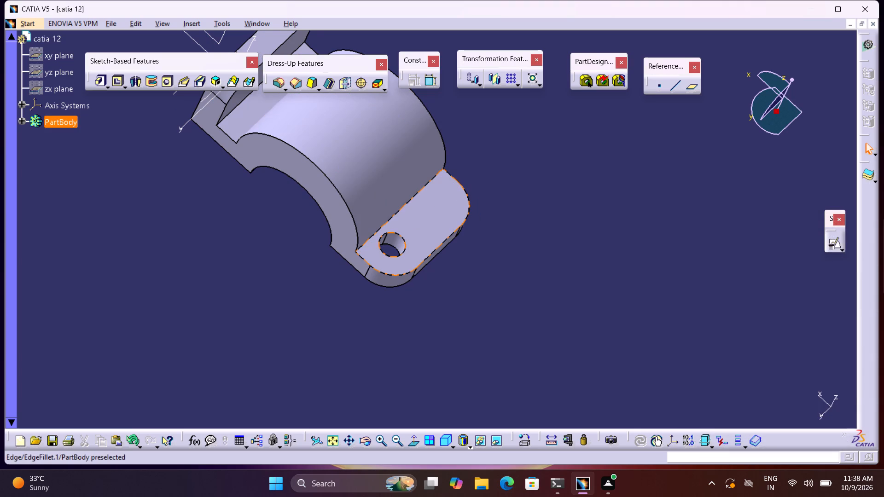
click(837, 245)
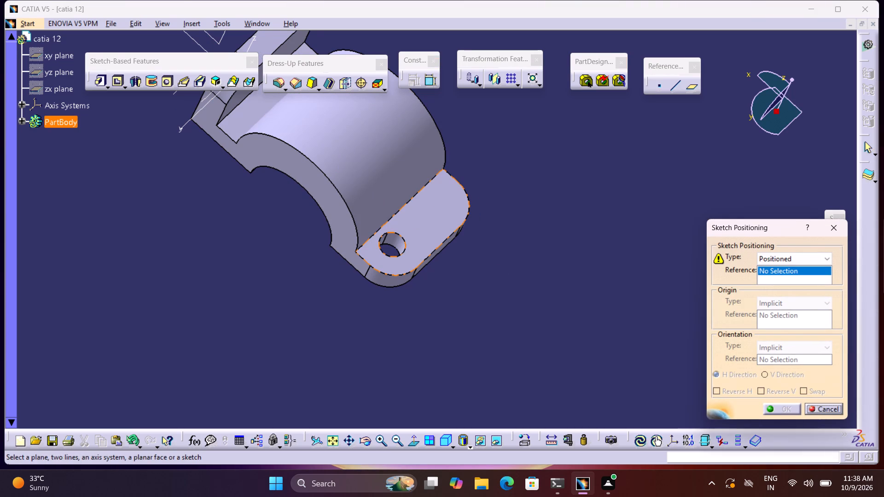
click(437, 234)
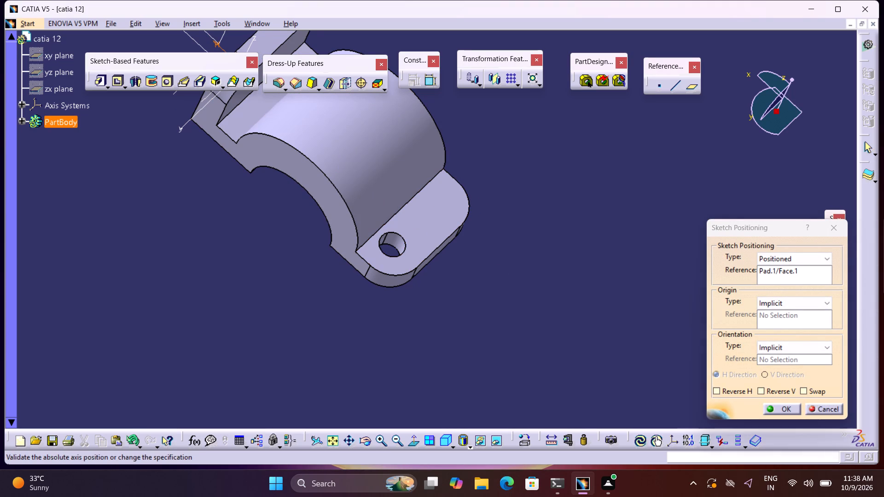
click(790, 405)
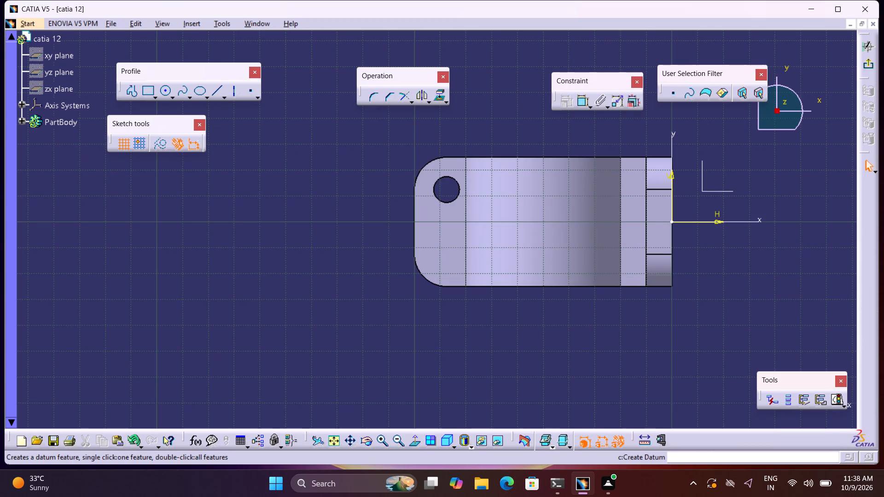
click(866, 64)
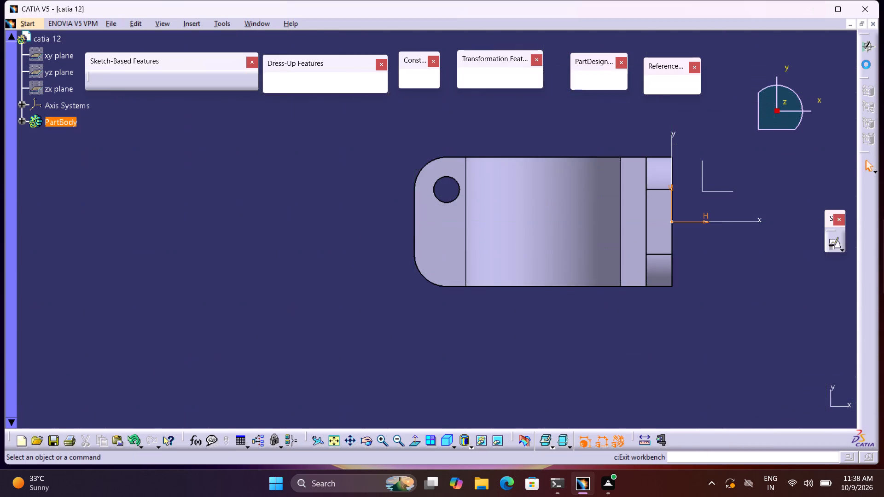
Mirror the flange hole about the absolute axis system's ZX plane to make a second hole in the flange.
middle_drag(541, 296, 490, 344)
click(349, 303)
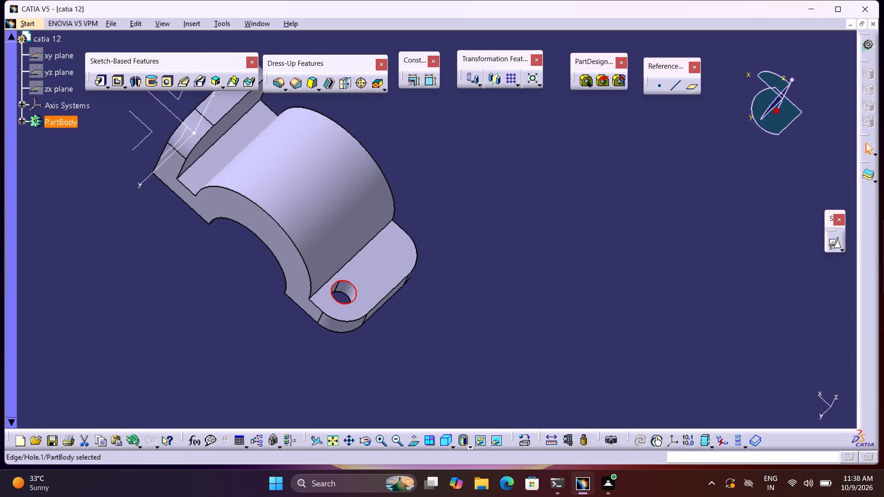
middle_drag(457, 284, 472, 336)
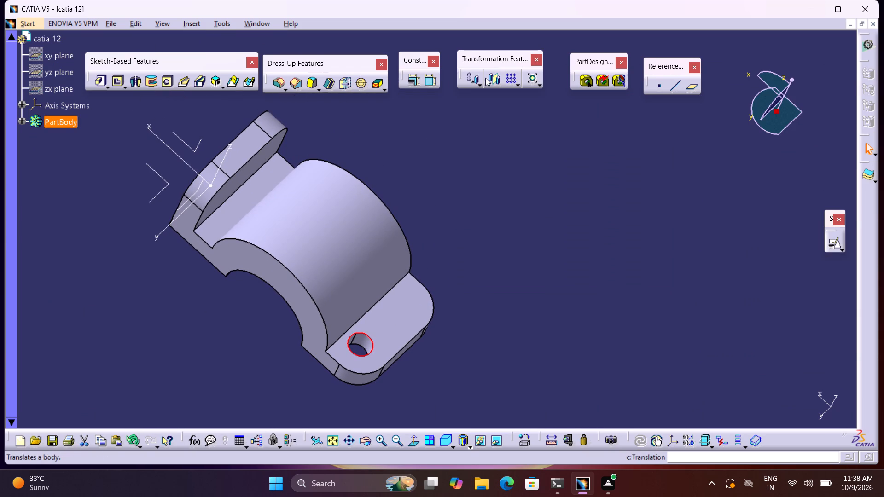
click(497, 79)
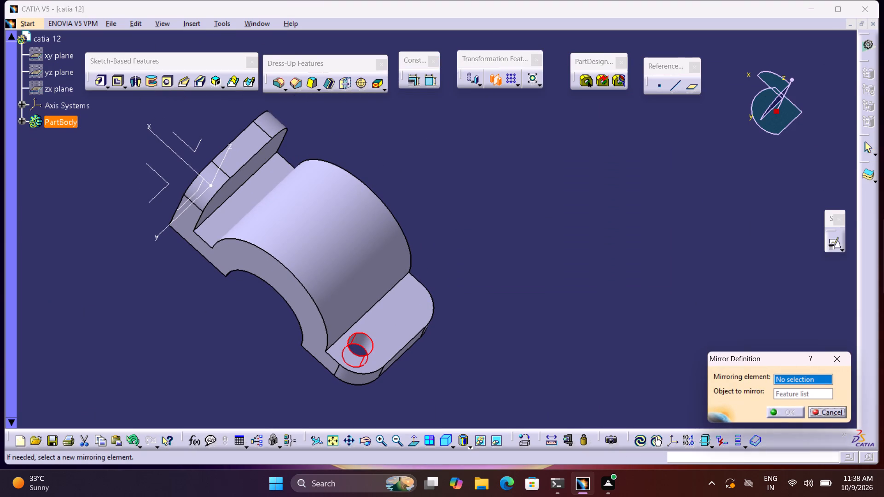
click(199, 142)
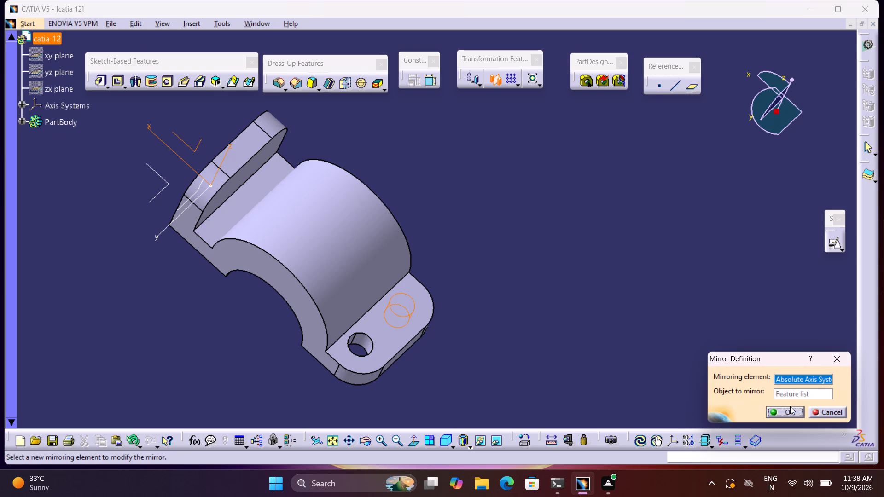
click(791, 412)
click(556, 306)
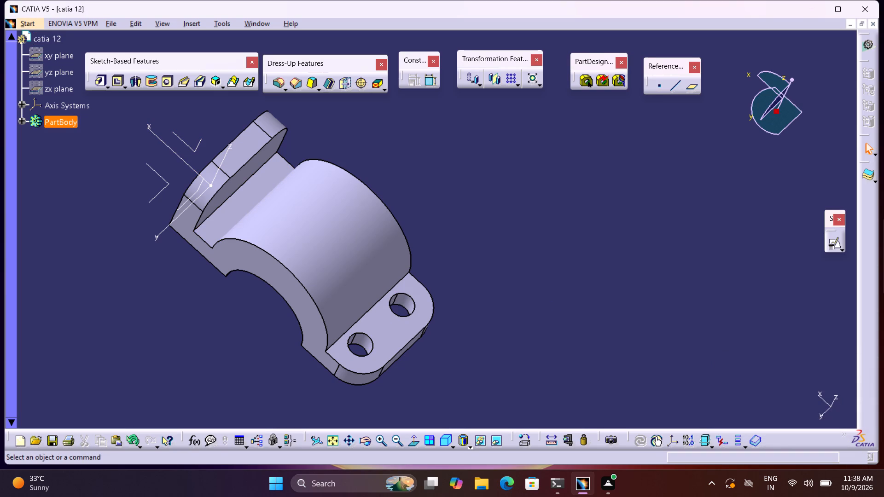
Open a positioned sketch on the upright plate's outer face, keeping the implicit origin and orientation.
middle_drag(60, 292, 132, 278)
right_drag(104, 328, 130, 277)
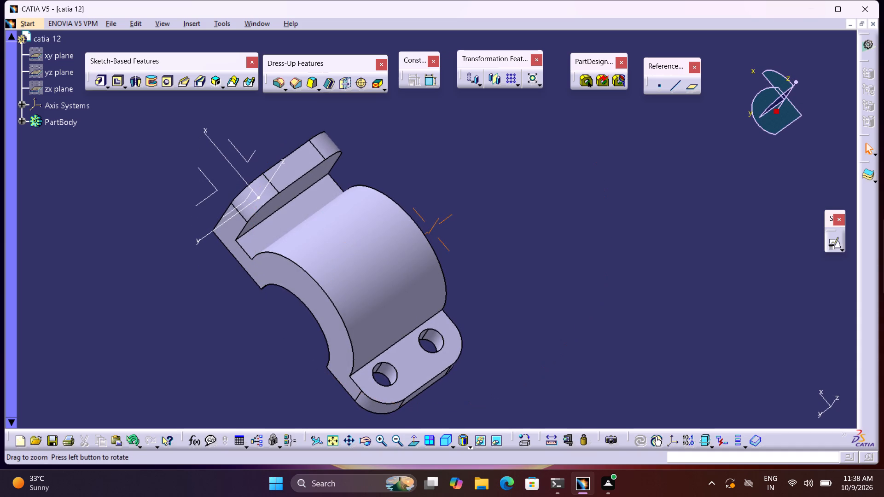
click(449, 438)
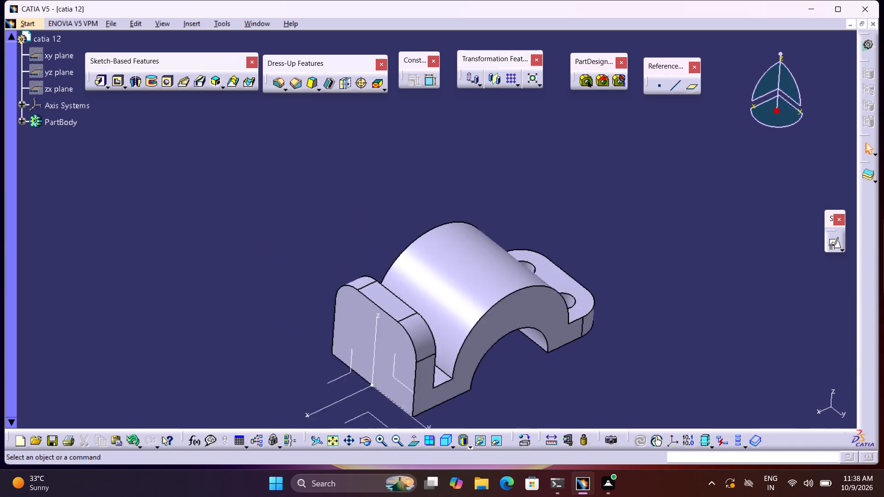
middle_drag(536, 408, 521, 305)
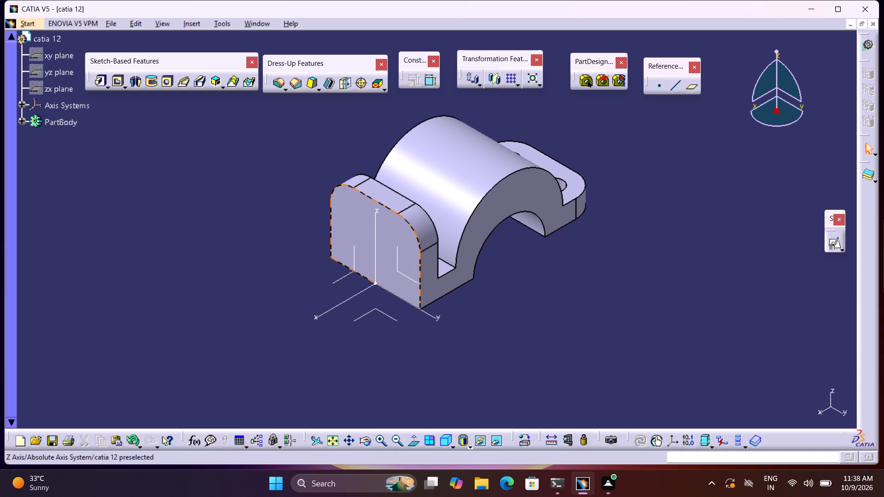
click(390, 228)
click(835, 244)
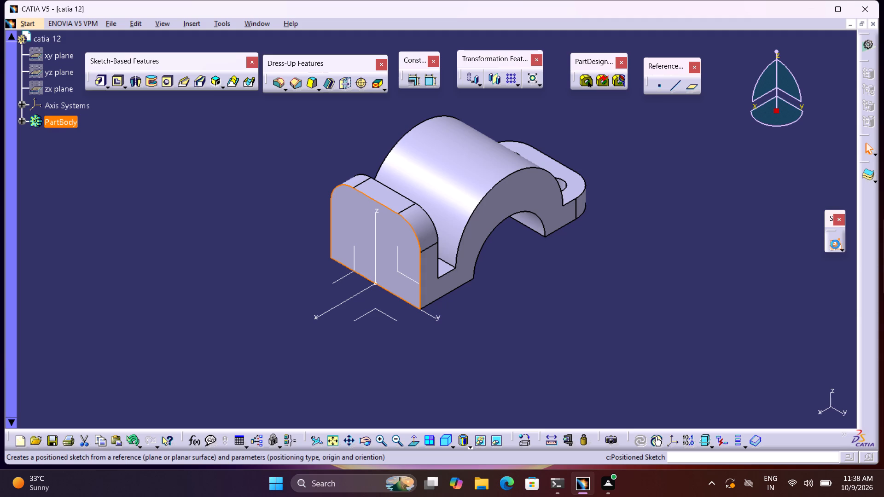
click(787, 408)
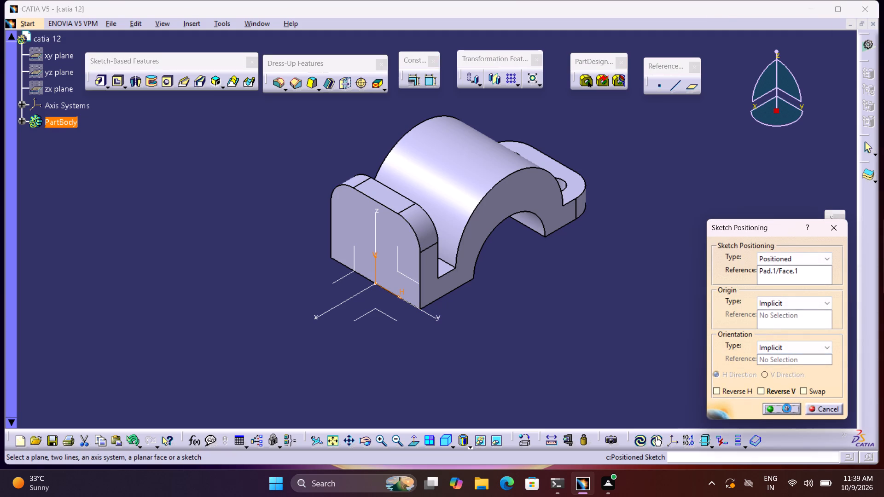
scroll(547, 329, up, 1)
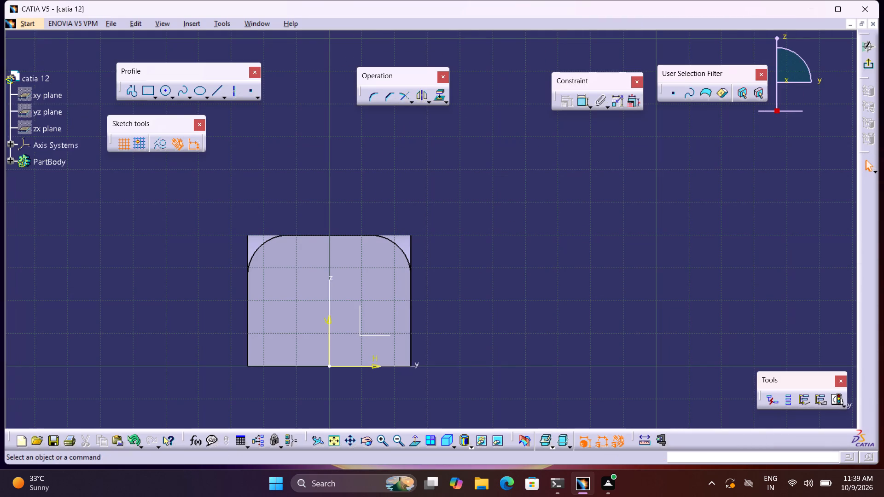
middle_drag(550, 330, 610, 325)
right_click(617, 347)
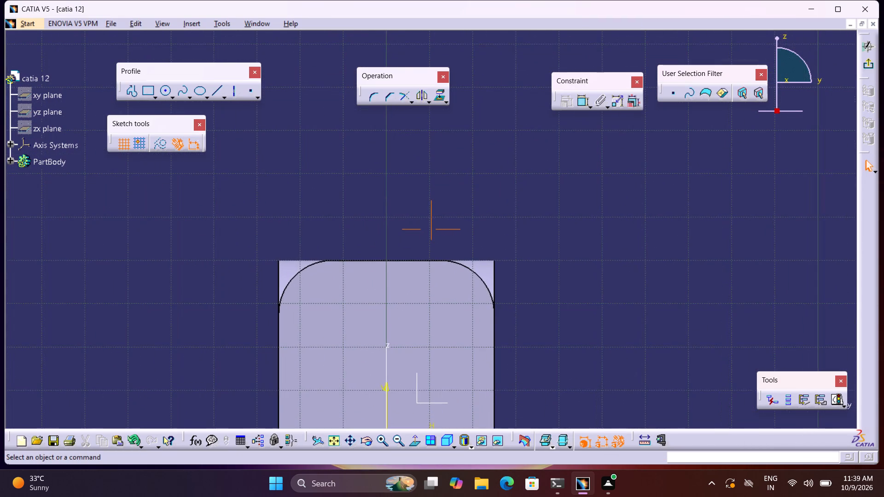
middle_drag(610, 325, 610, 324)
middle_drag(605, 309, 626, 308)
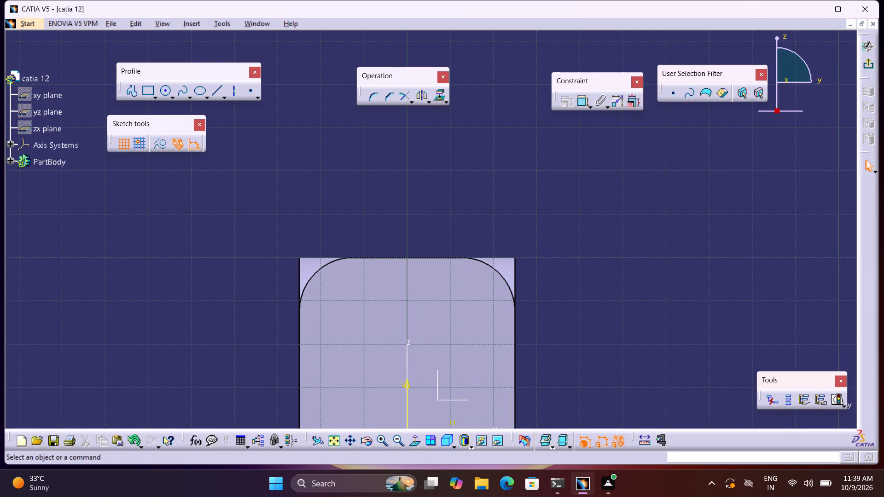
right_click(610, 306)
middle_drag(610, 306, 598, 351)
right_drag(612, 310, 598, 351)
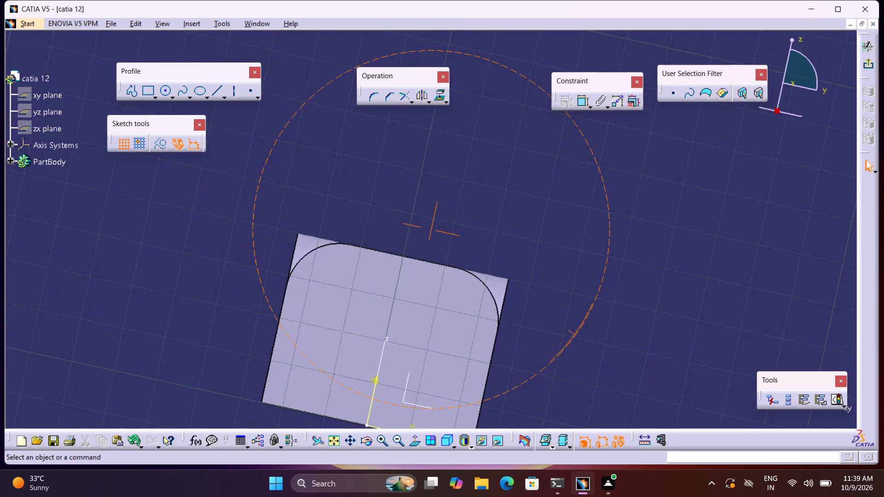
Draw a circle of about 9.4 mm diameter centred on the vertical axis of the upright plate's sketch.
middle_drag(598, 351, 588, 307)
right_drag(598, 351, 588, 307)
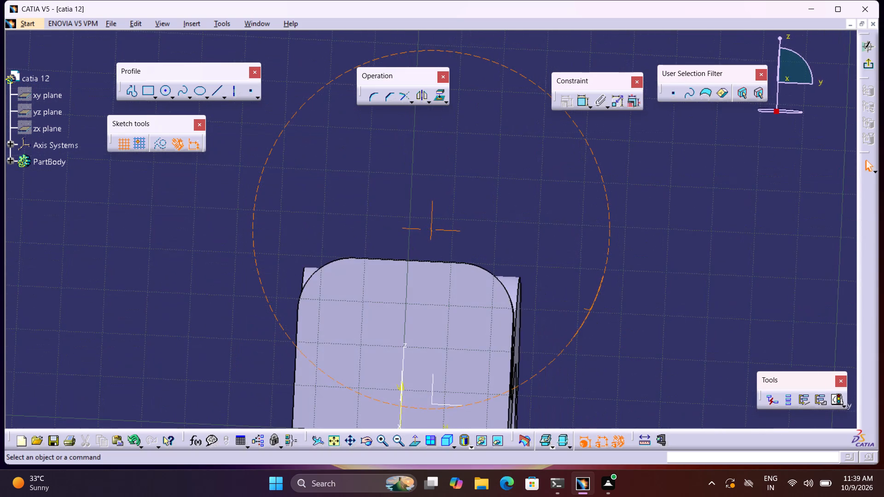
right_drag(588, 307, 589, 307)
middle_drag(588, 307, 589, 307)
click(418, 447)
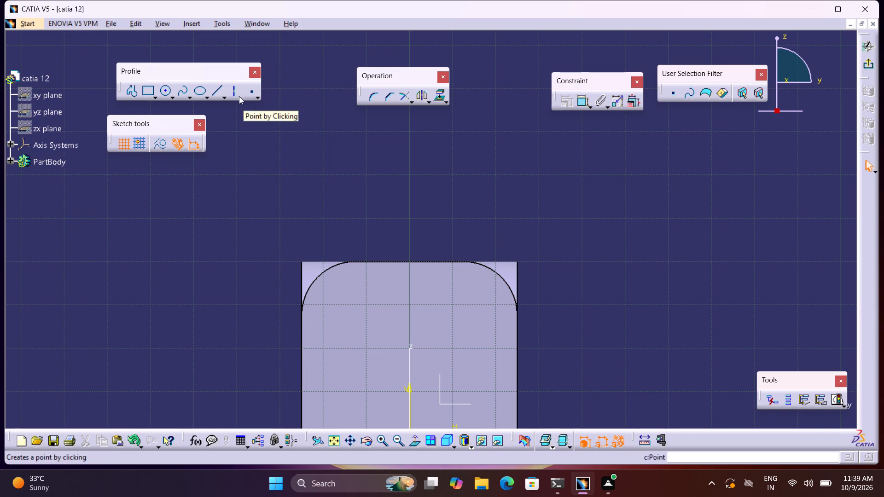
click(166, 92)
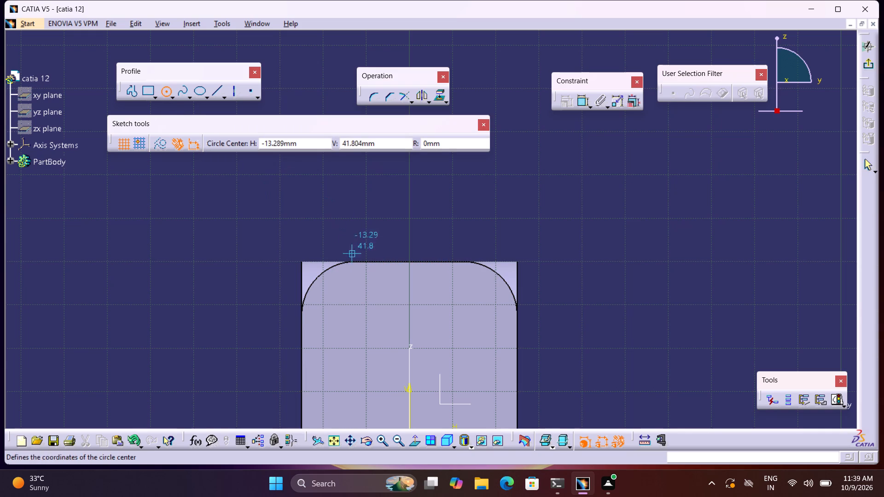
click(411, 344)
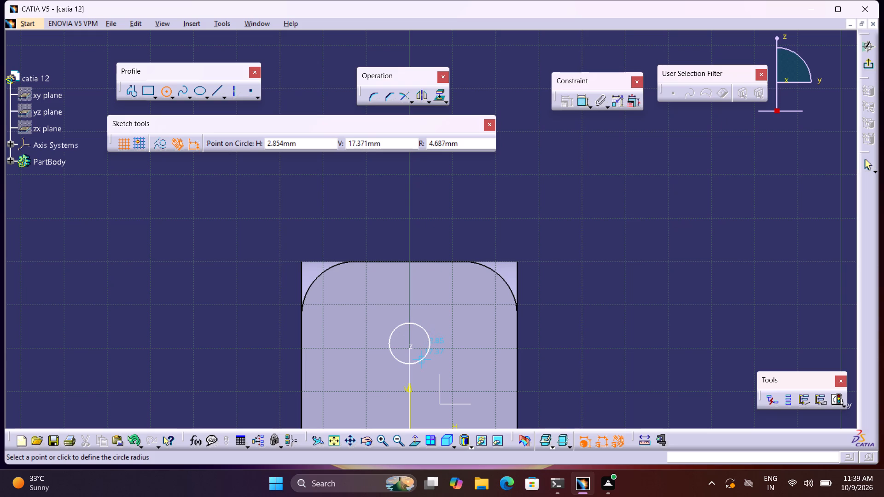
click(423, 360)
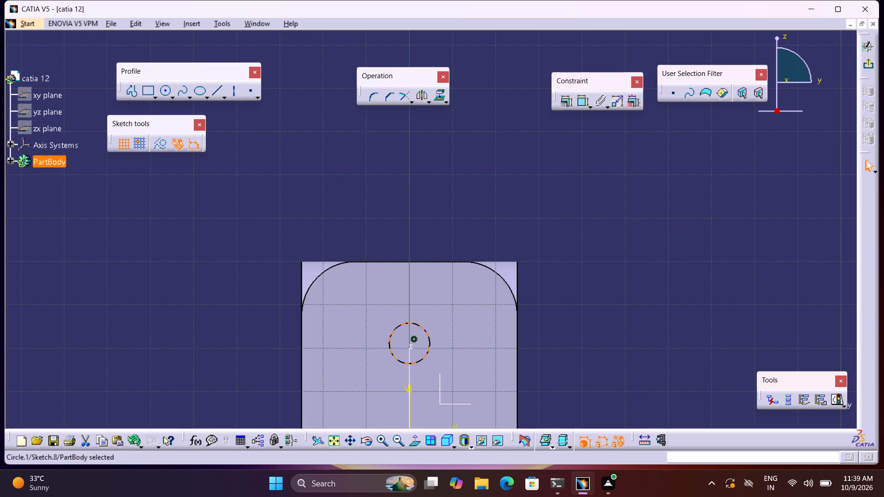
Dimension the circle's diameter and set it to 15 mm.
click(583, 100)
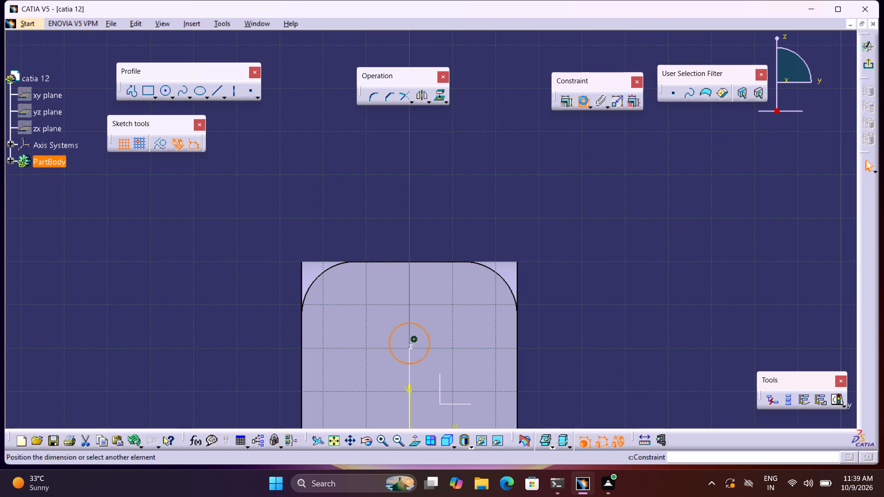
click(498, 206)
double_click(506, 199)
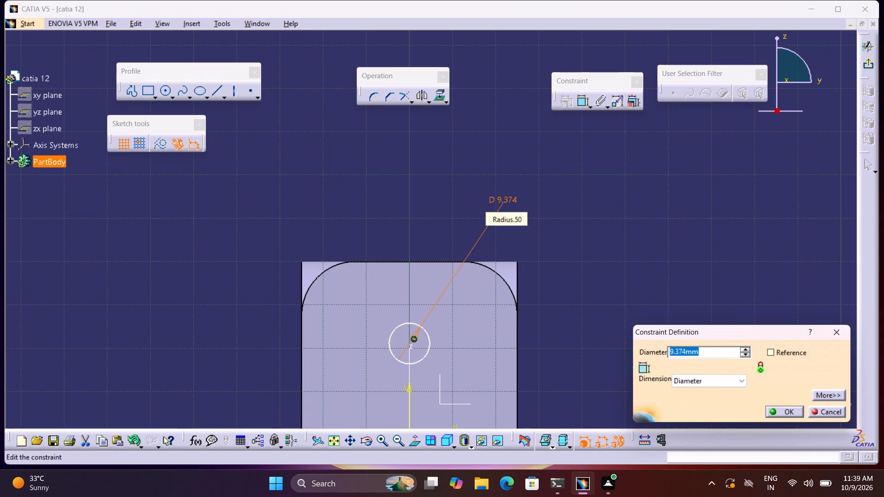
text(15)
key(Return)
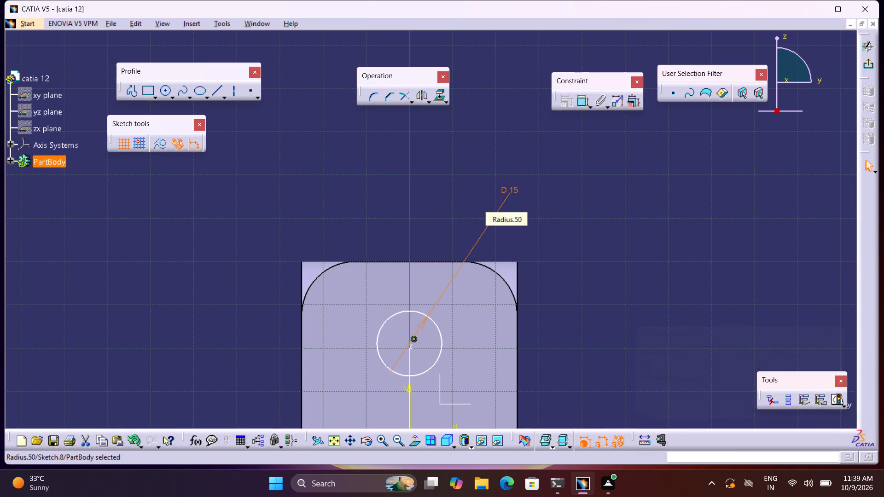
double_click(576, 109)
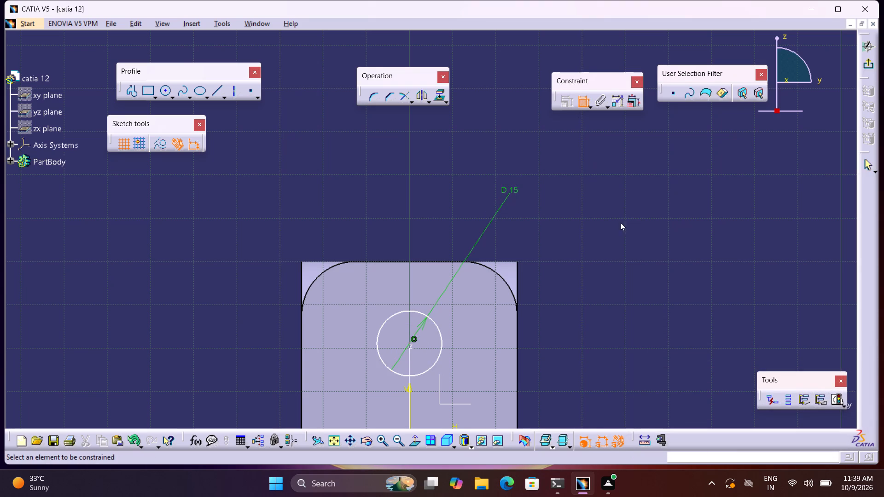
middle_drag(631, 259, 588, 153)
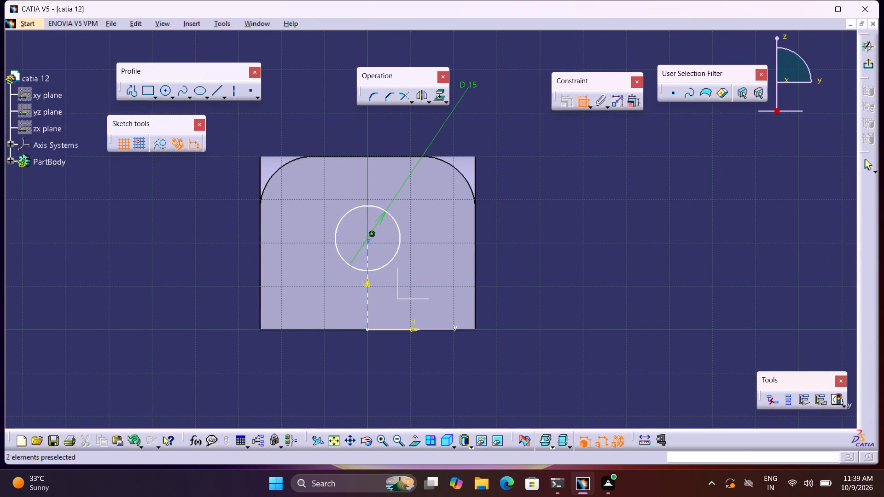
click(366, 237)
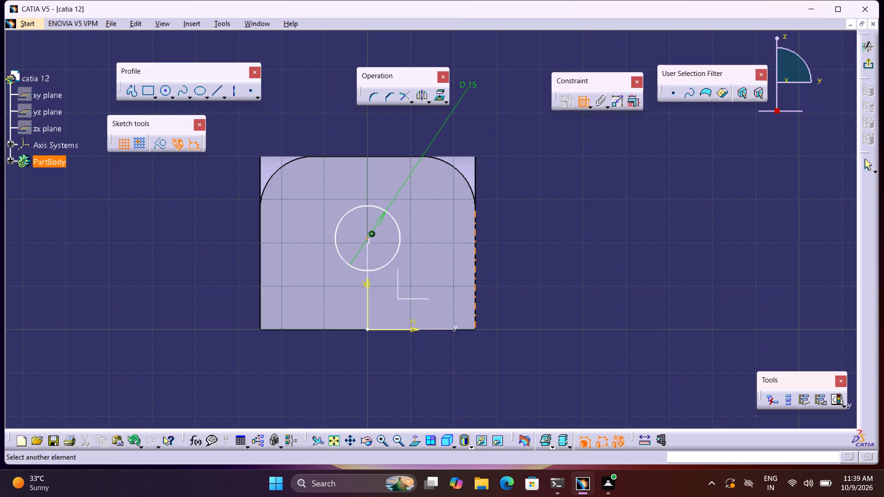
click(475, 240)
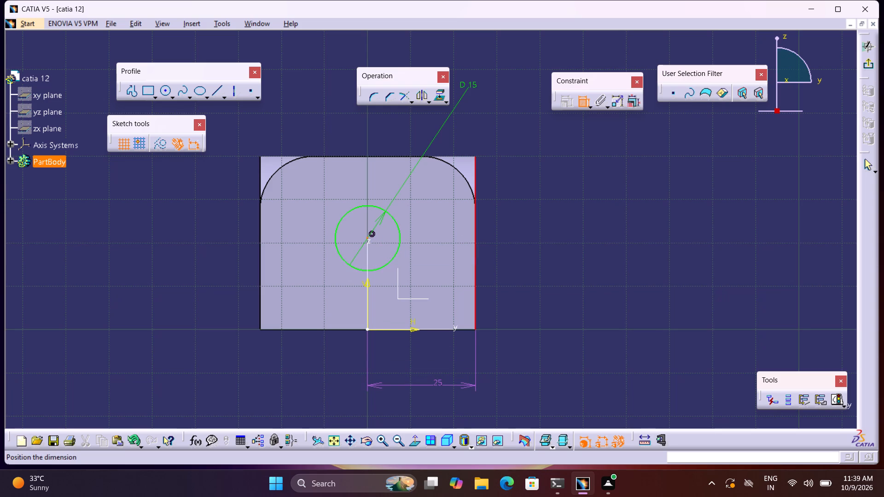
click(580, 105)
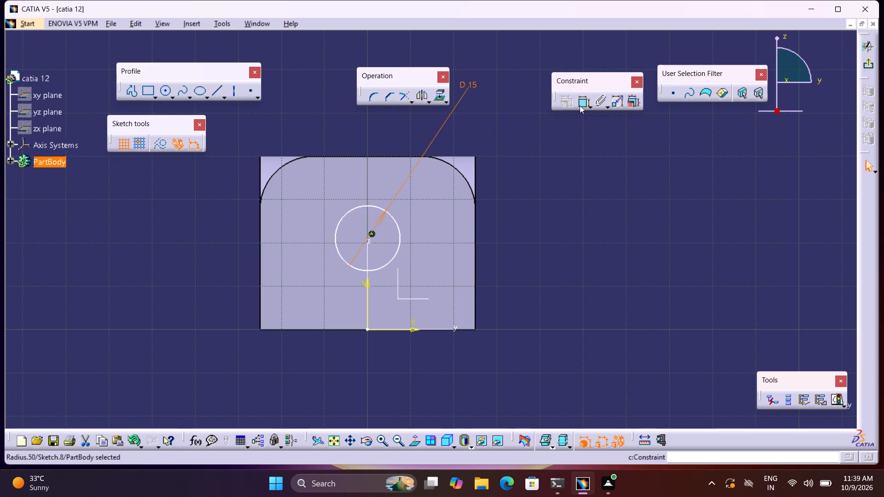
Dimension the height of the circle's centre above the plate's bottom edge and set it to 25 mm.
click(580, 105)
click(367, 240)
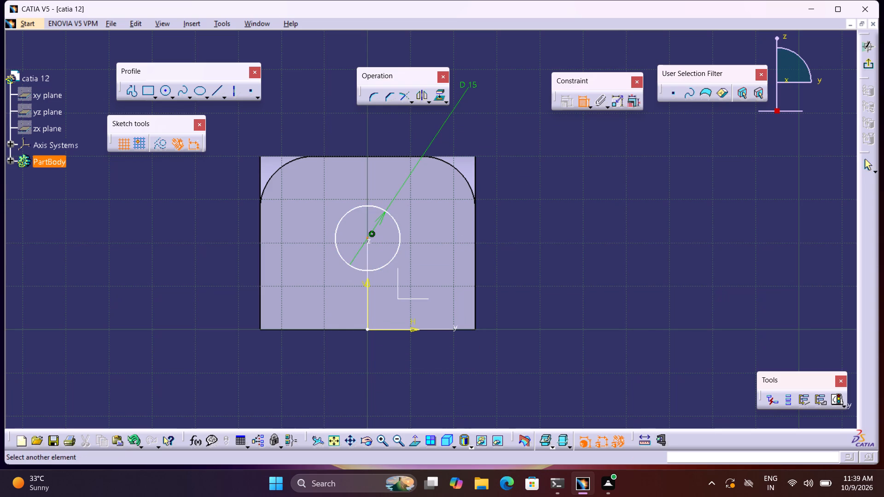
click(342, 331)
click(207, 311)
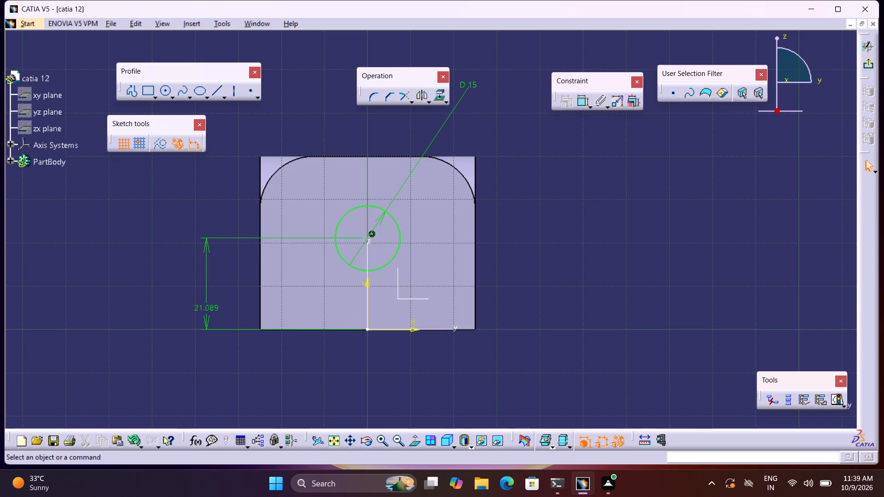
double_click(211, 308)
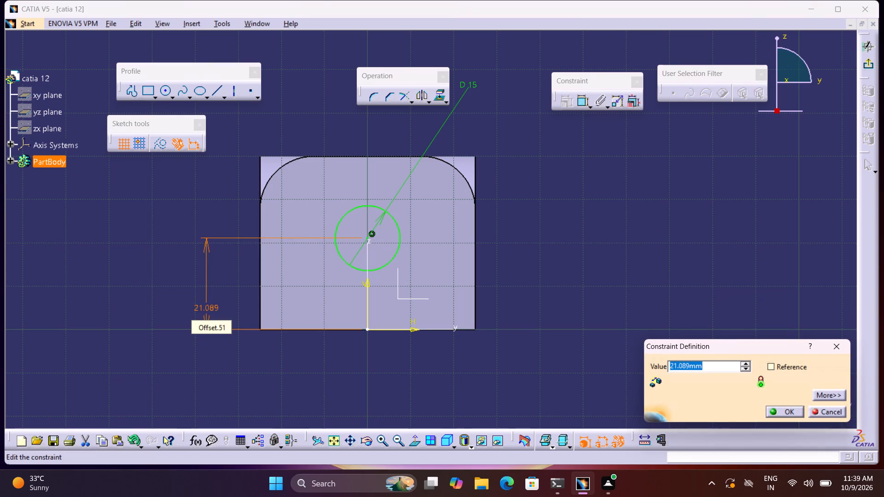
text(25)
key(Return)
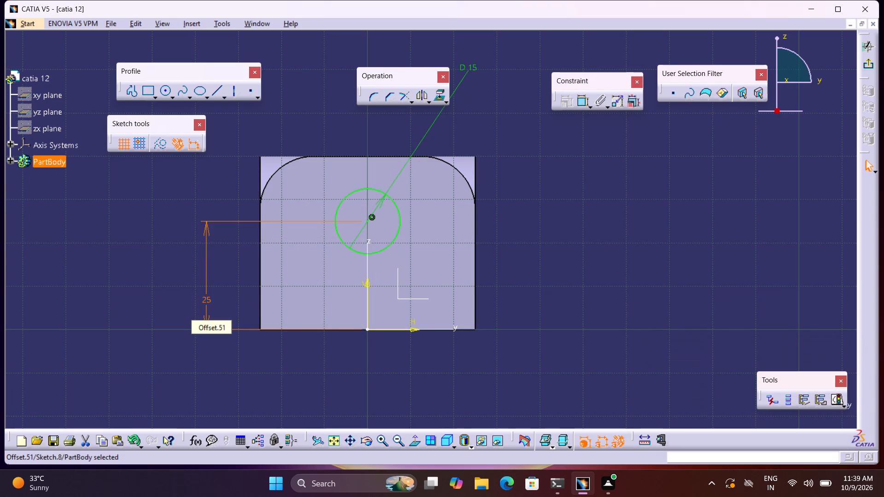
Draw an open three-line profile from one side of the circle, up past the plate's top edge, about 15 mm across, and down to the opposite side.
middle_drag(486, 165, 500, 303)
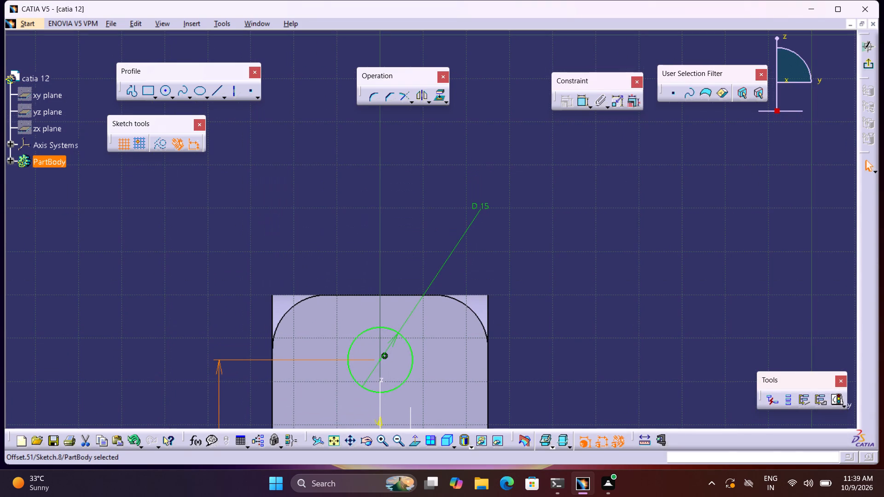
click(138, 87)
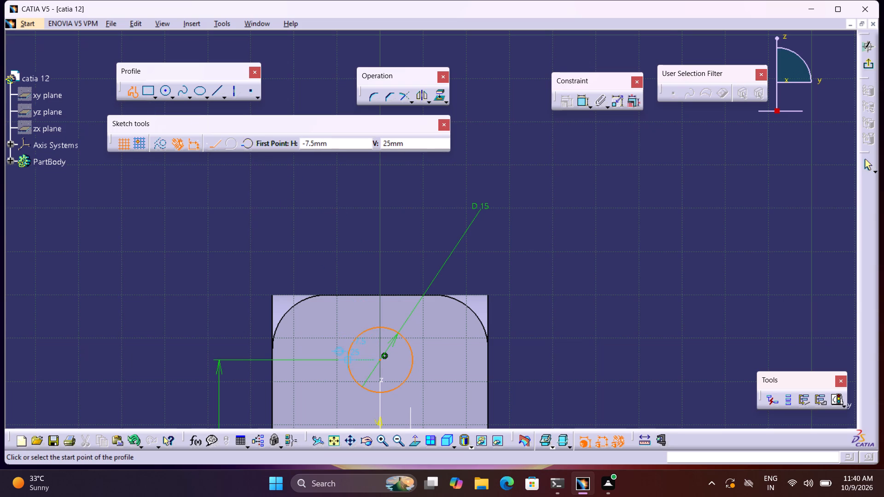
click(348, 359)
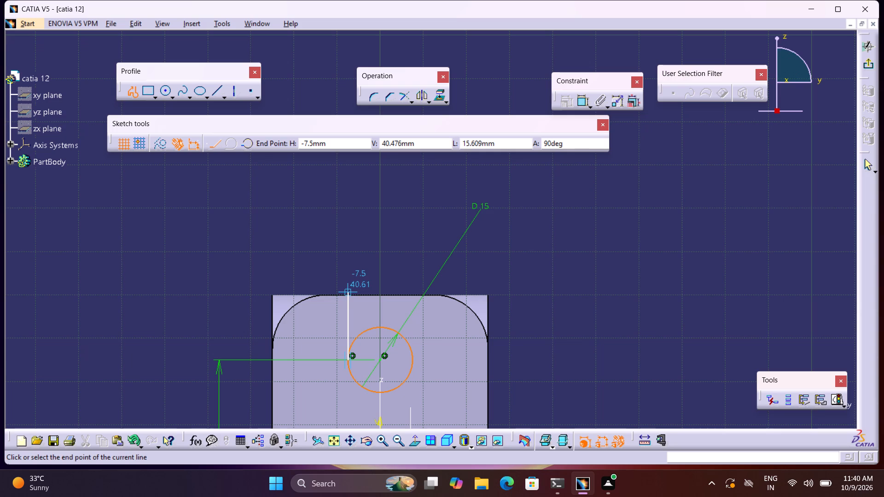
click(351, 295)
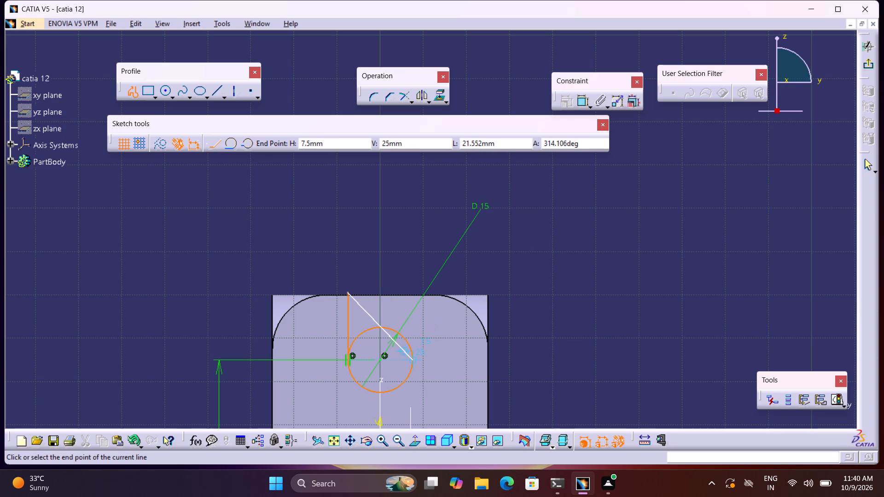
click(412, 293)
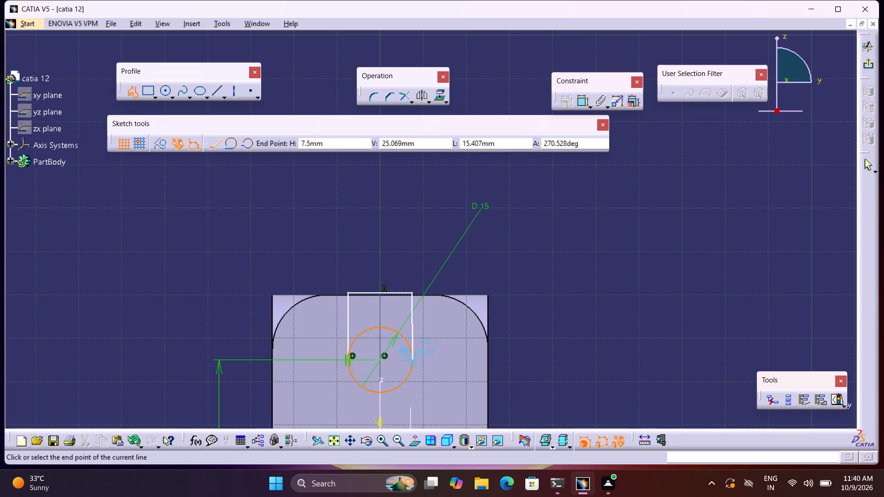
click(412, 358)
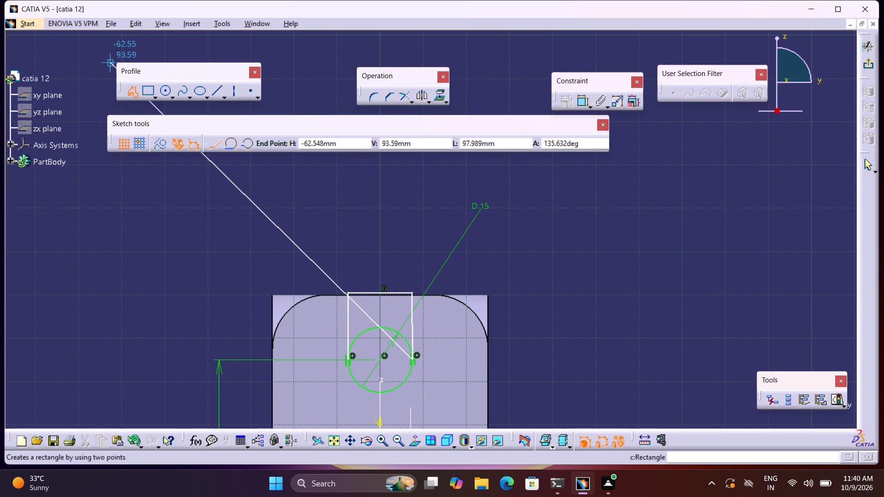
click(130, 92)
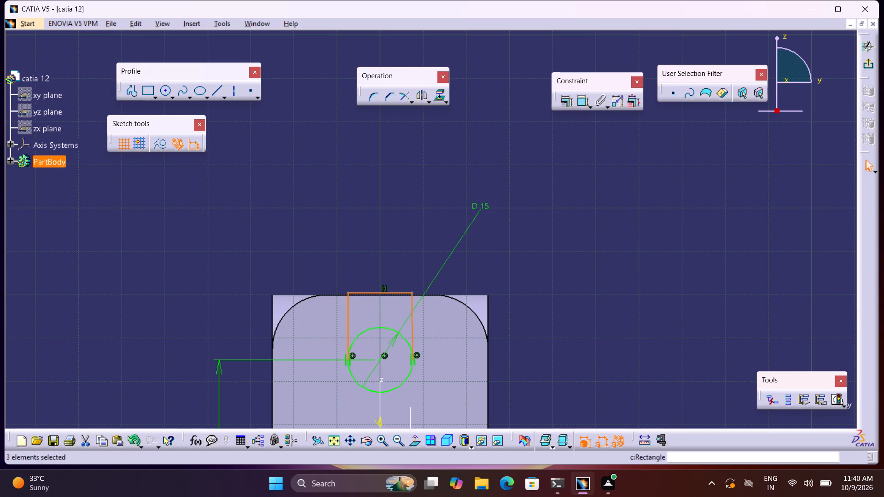
Trim away the circle's upper arc with Quick Trim to leave a closed U-shaped profile, and exit the sketch.
click(408, 102)
click(454, 116)
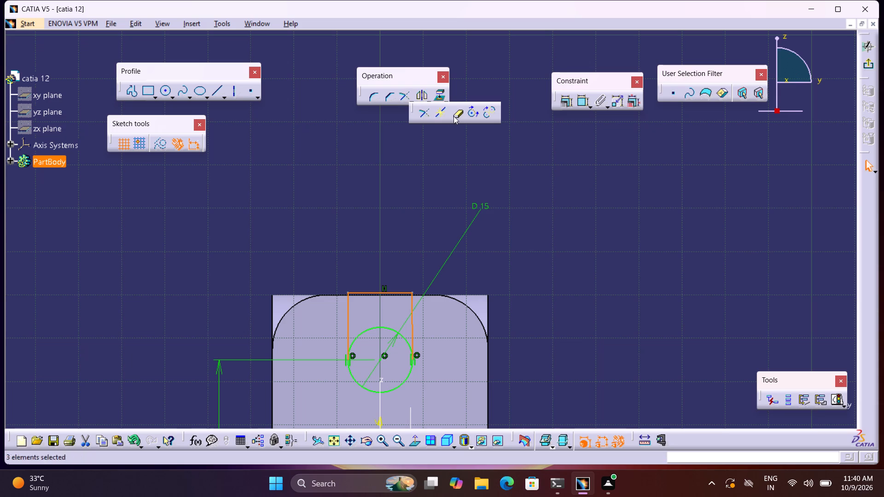
click(387, 326)
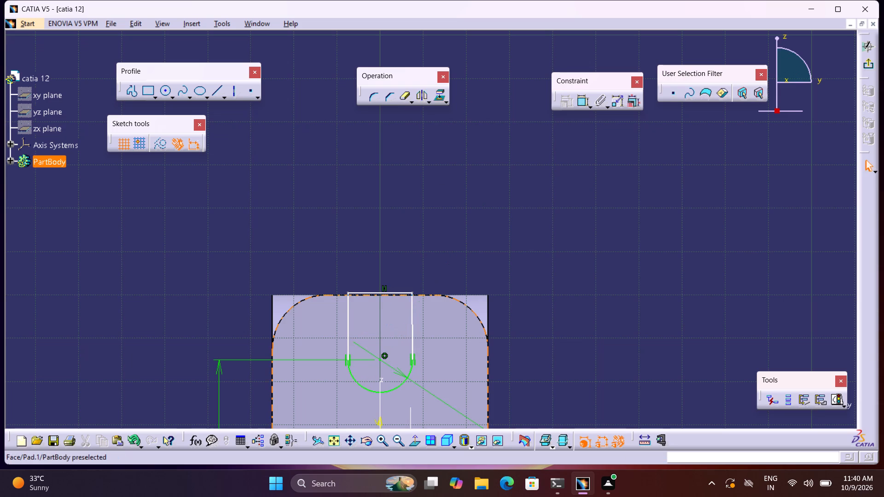
click(864, 64)
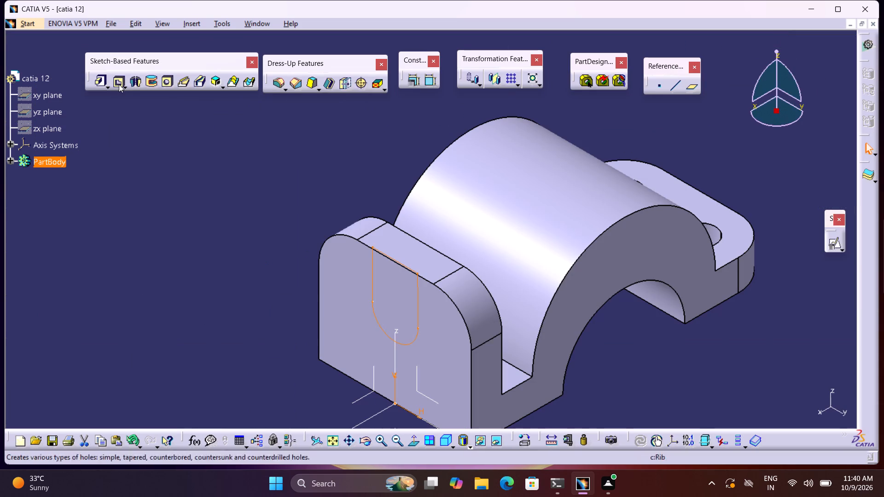
Pocket the U-shaped sketch through the upright plate with a Dimension limit of 10 mm depth.
click(115, 83)
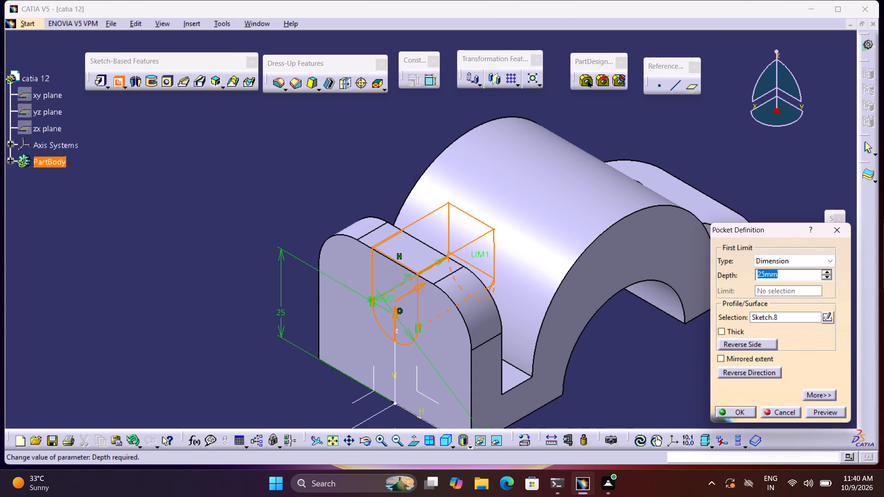
click(774, 262)
click(778, 278)
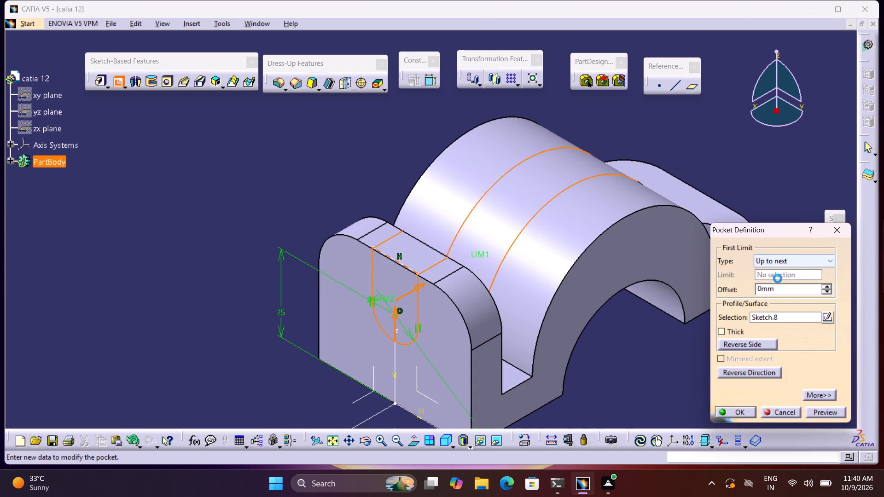
click(776, 264)
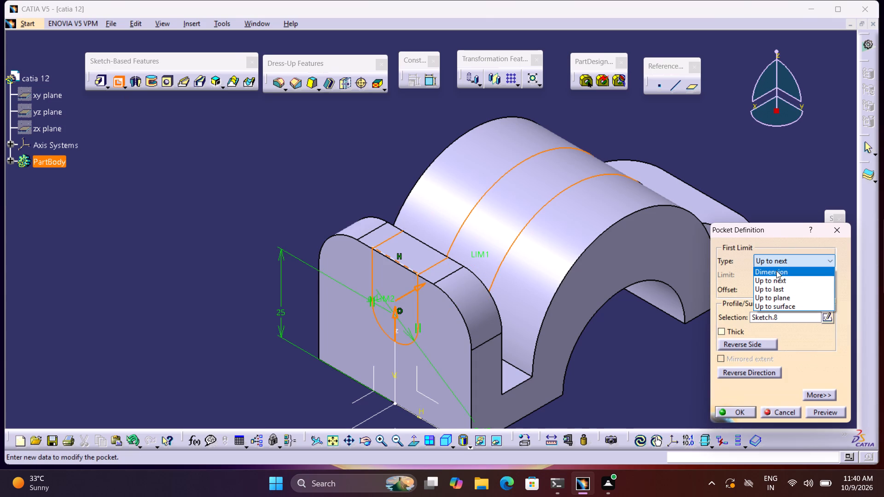
click(776, 271)
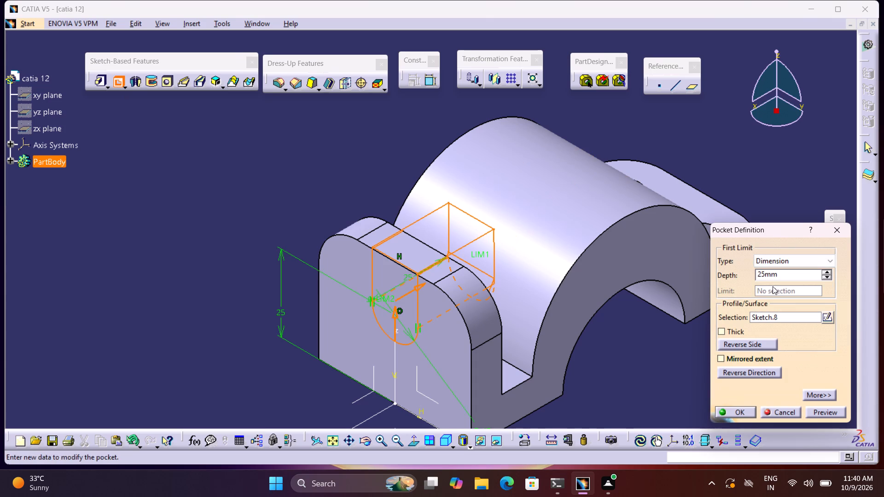
drag(778, 276, 735, 280)
key(1)
key(0)
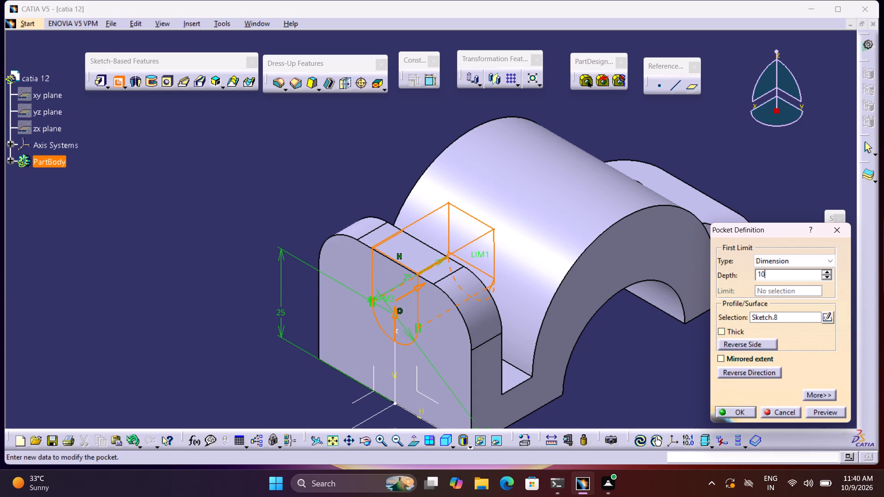
key(Return)
click(732, 372)
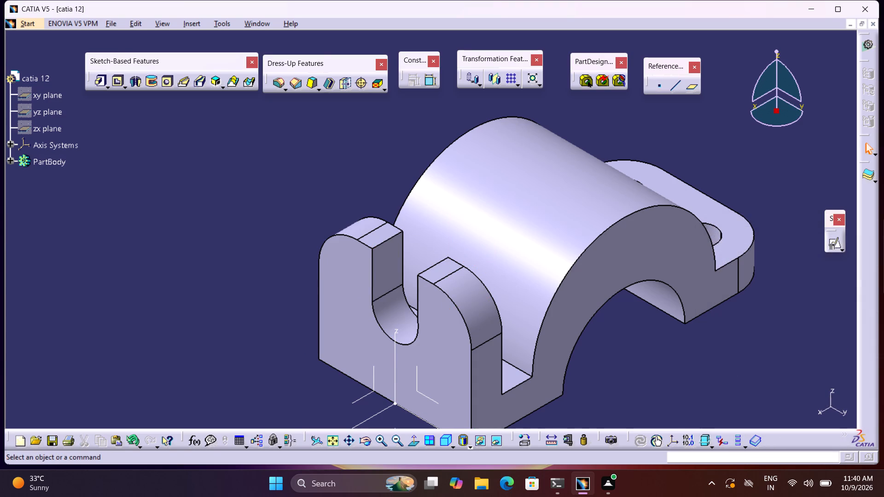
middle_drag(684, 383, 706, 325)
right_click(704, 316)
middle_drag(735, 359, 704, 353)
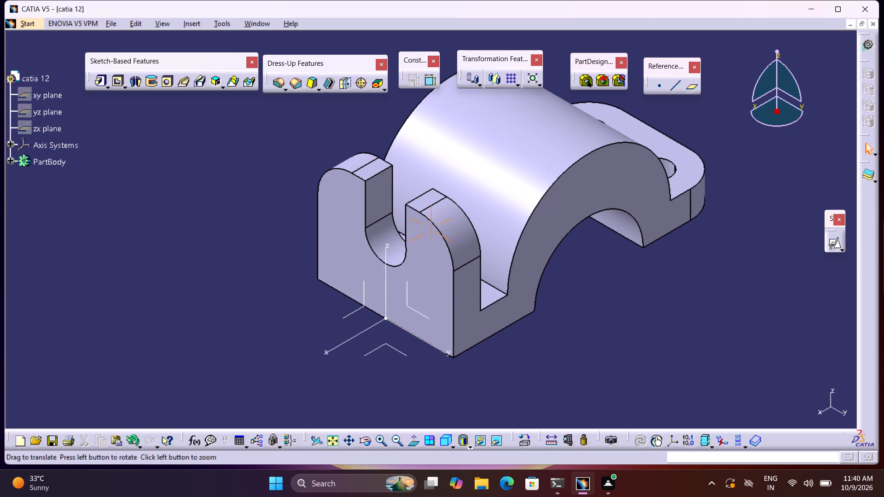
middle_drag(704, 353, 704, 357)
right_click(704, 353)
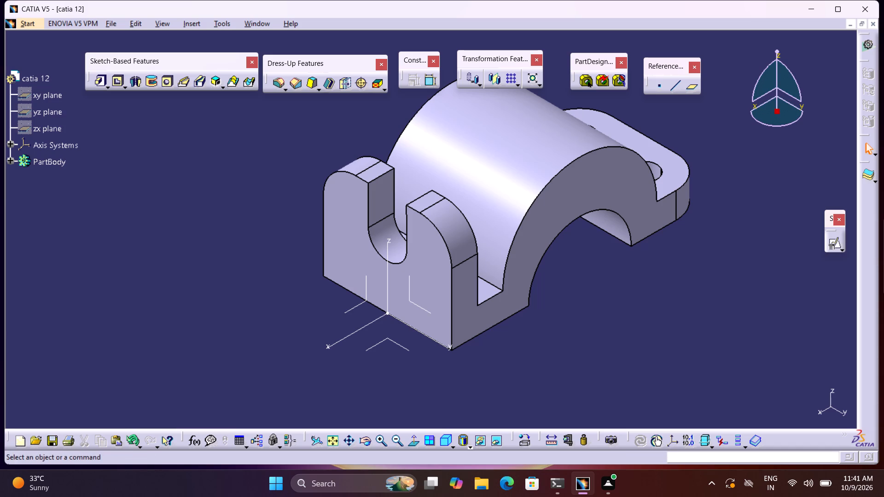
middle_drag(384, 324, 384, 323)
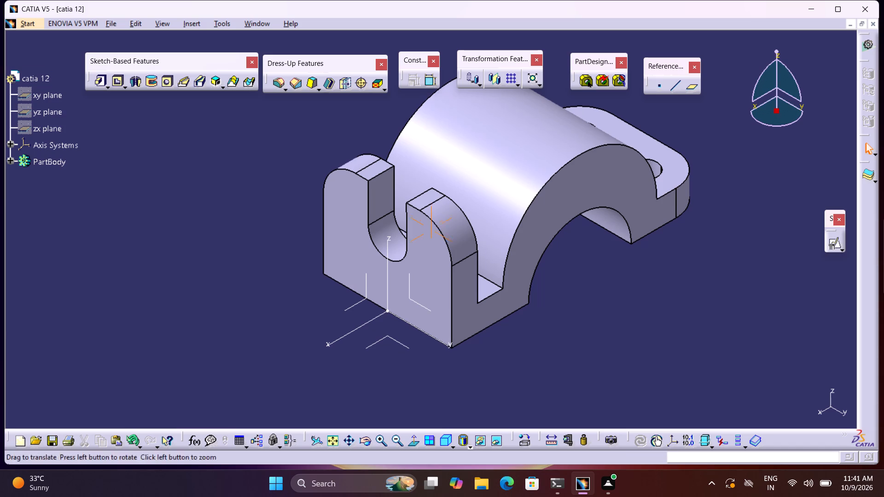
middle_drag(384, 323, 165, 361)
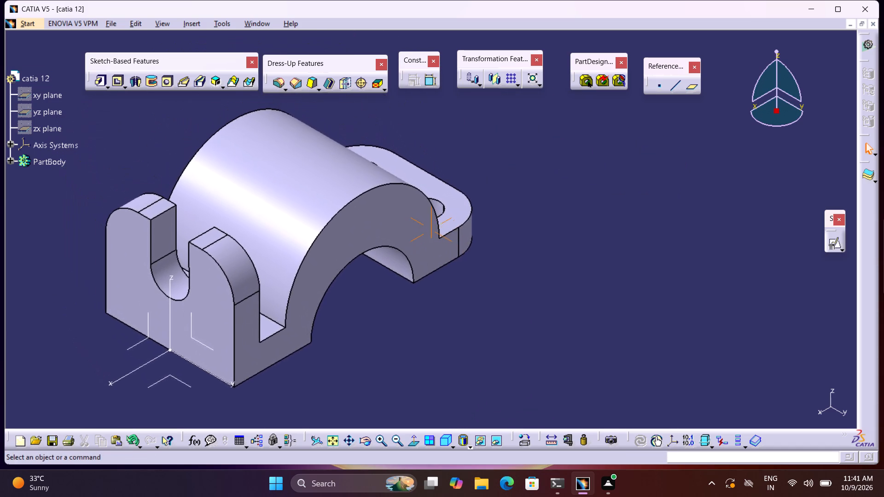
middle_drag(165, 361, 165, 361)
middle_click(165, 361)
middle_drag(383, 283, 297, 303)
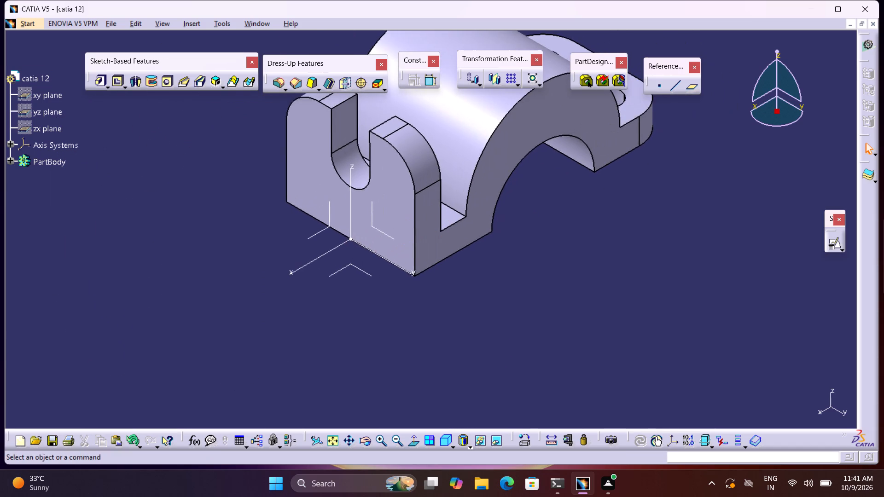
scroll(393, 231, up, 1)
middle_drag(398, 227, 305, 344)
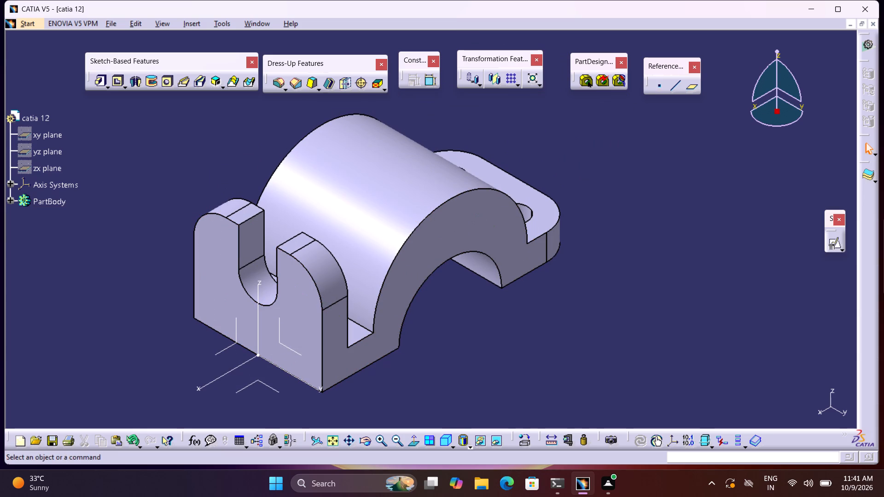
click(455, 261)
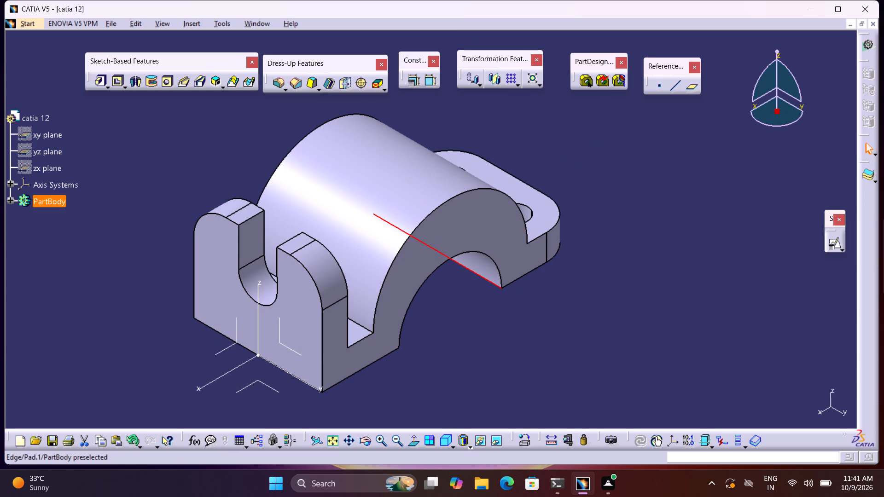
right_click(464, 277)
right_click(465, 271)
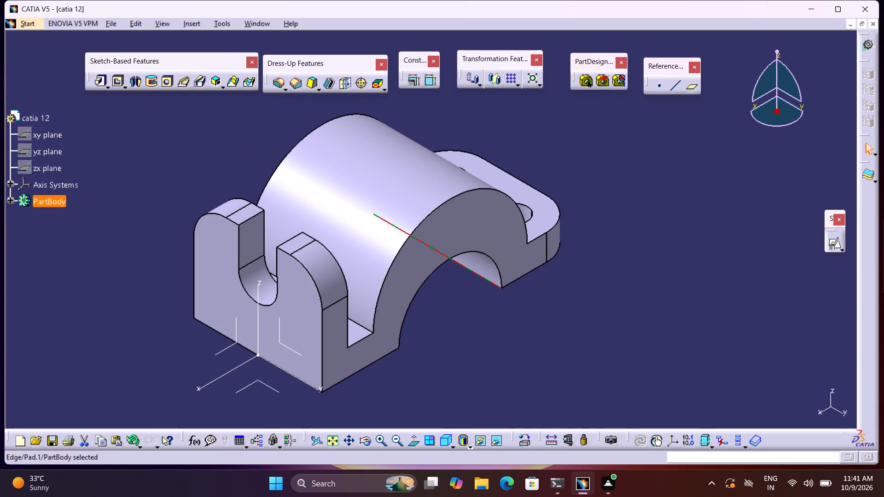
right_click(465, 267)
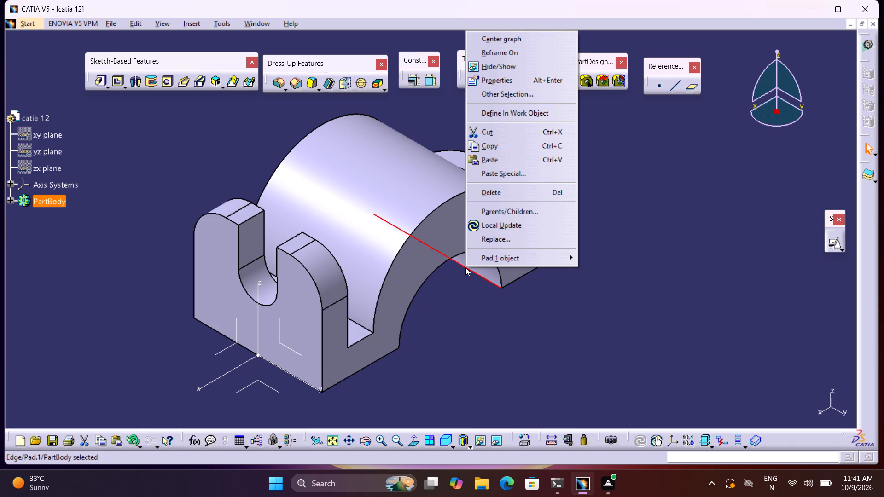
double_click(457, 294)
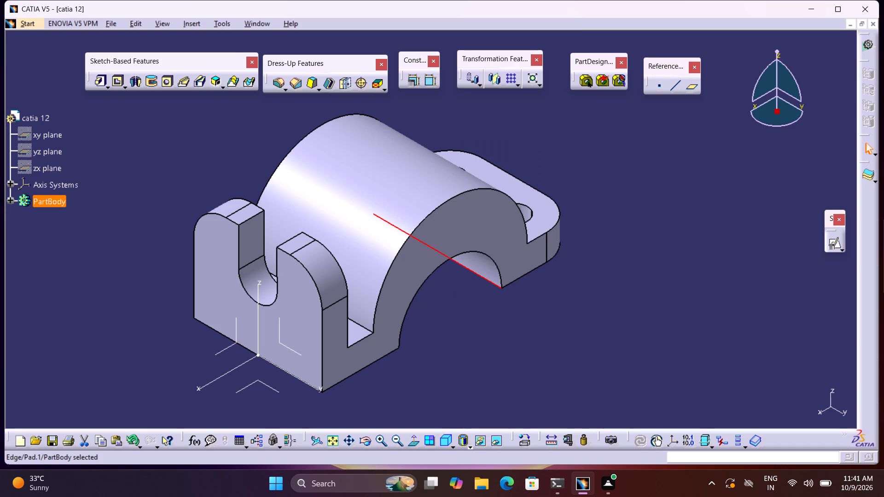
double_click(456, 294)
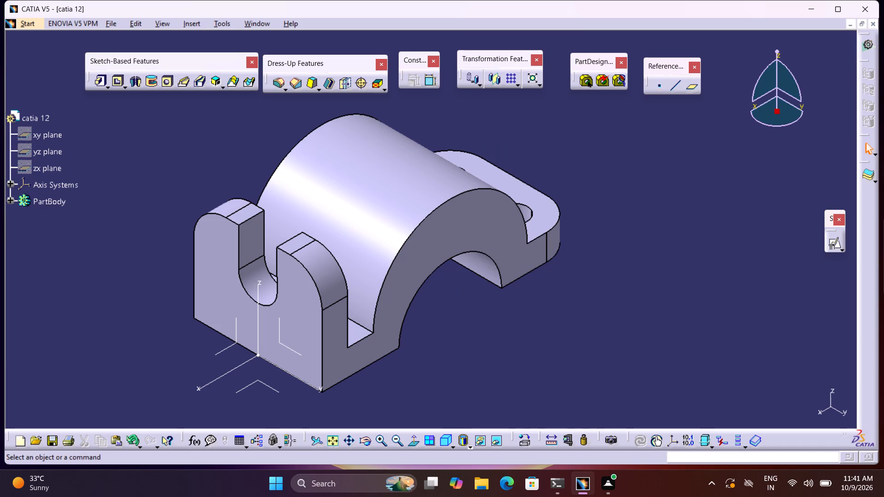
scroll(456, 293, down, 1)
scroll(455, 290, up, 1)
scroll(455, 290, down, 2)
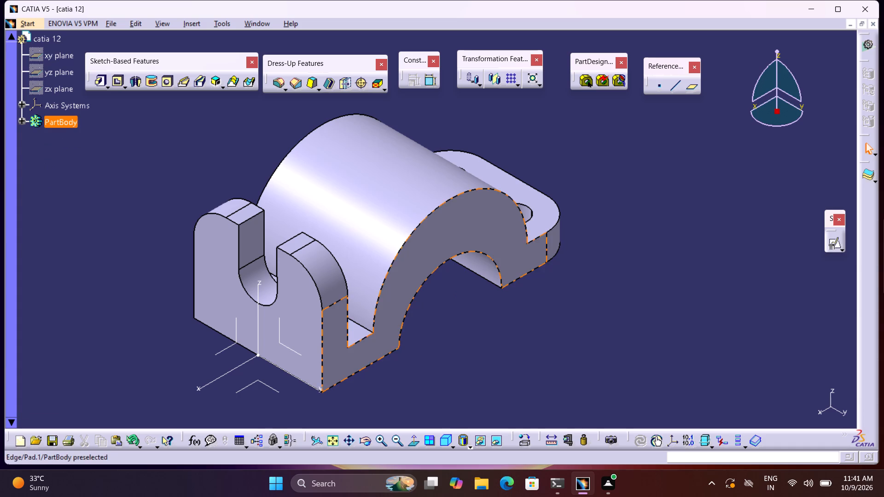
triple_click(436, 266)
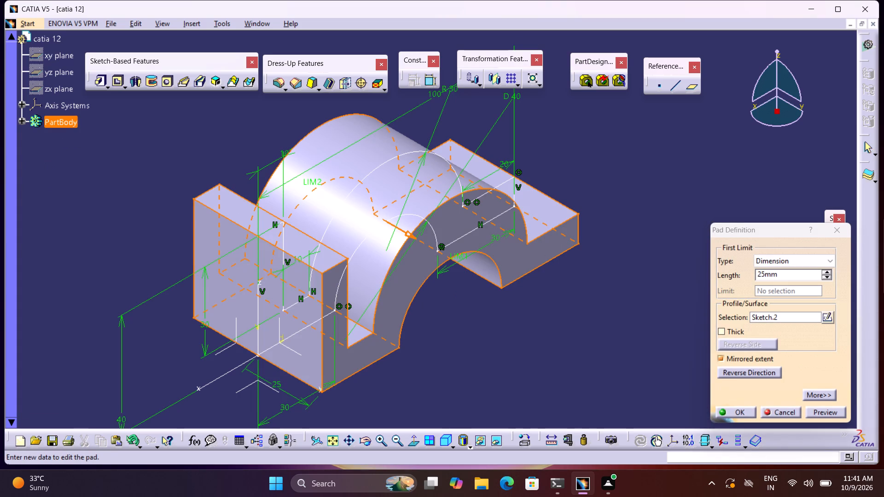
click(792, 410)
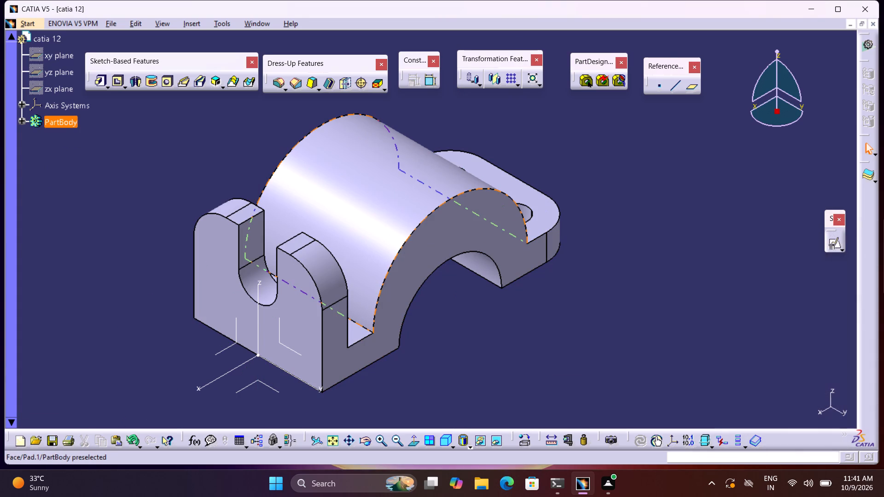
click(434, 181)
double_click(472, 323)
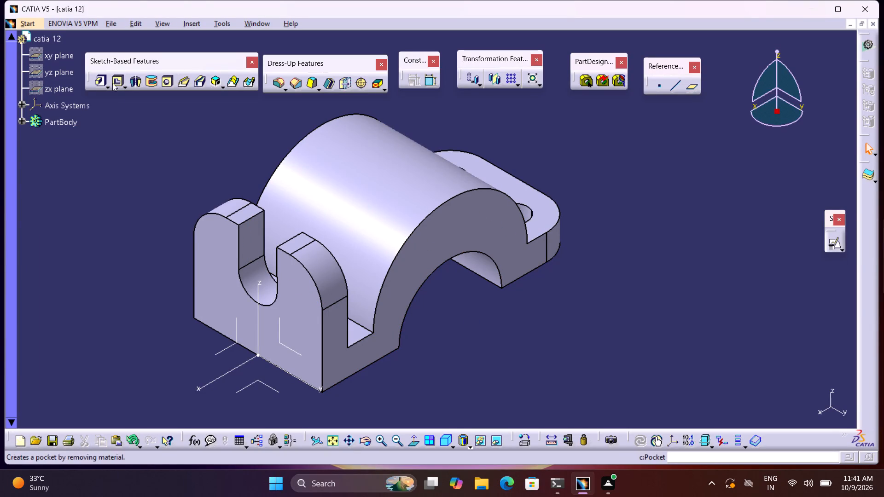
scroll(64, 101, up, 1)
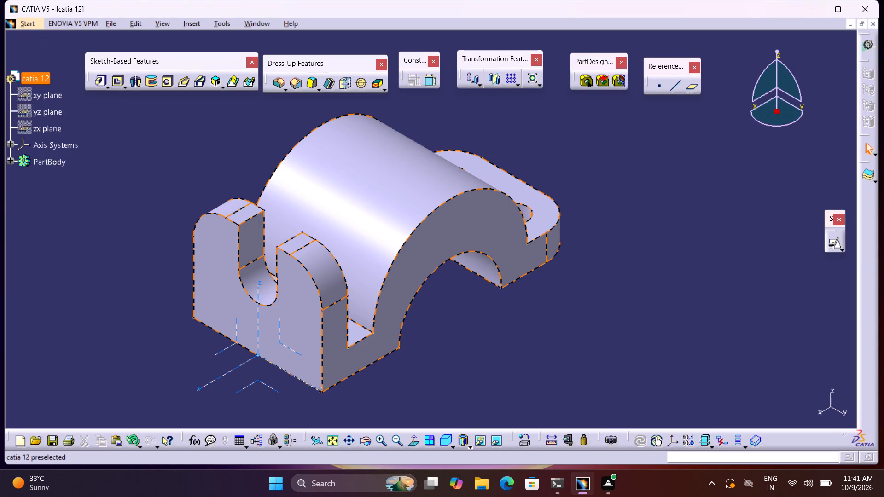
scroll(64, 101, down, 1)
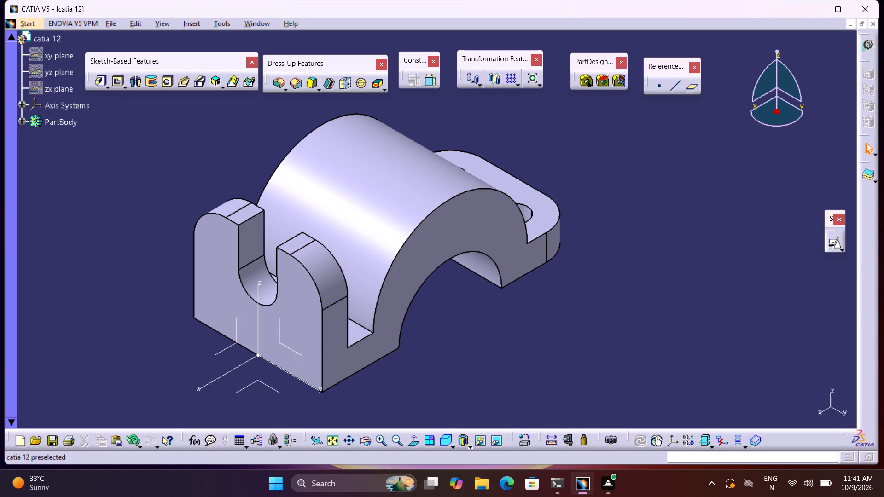
Expand PartBody in the tree and open Sketch.2, the arched pad's profile, for editing.
click(23, 120)
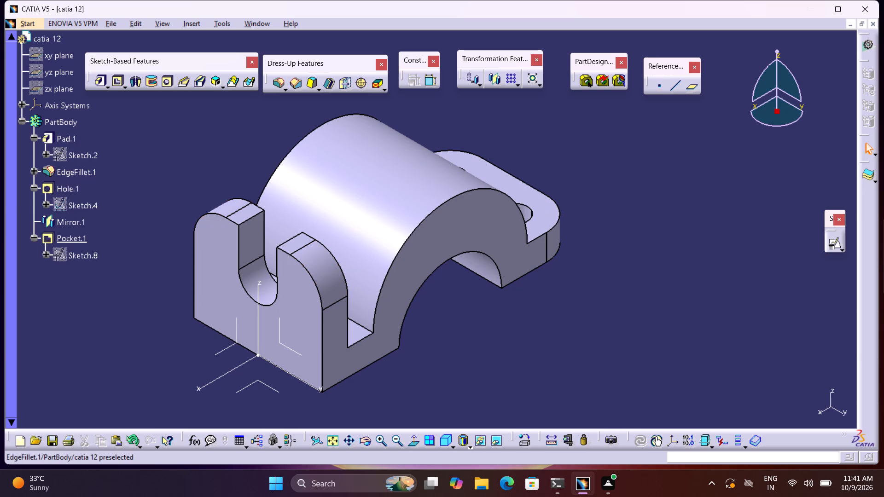
double_click(72, 151)
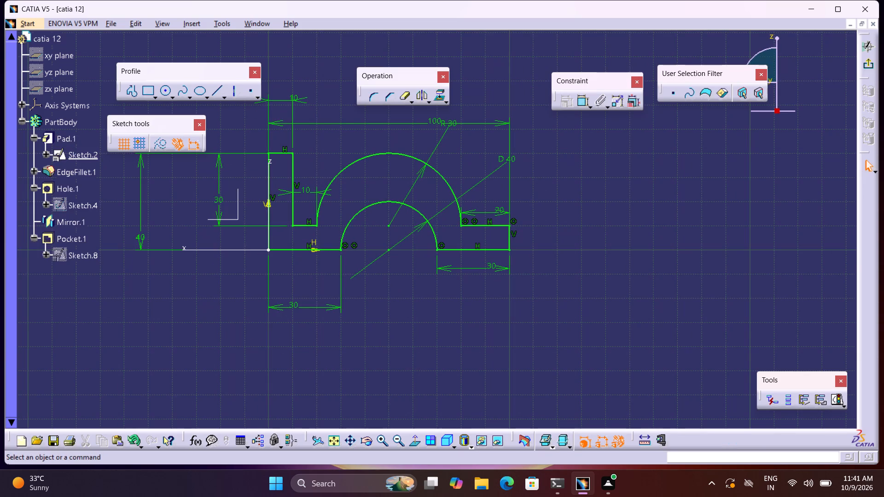
middle_drag(383, 281, 296, 340)
middle_click(296, 340)
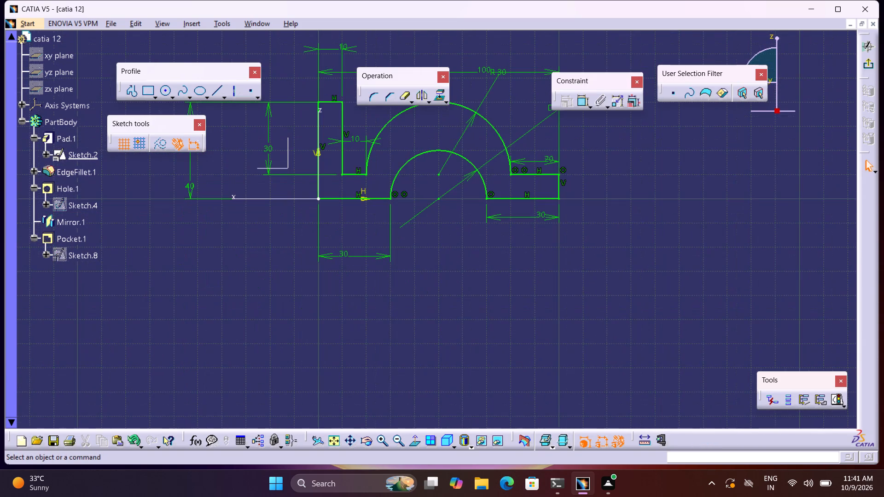
middle_drag(439, 267, 342, 374)
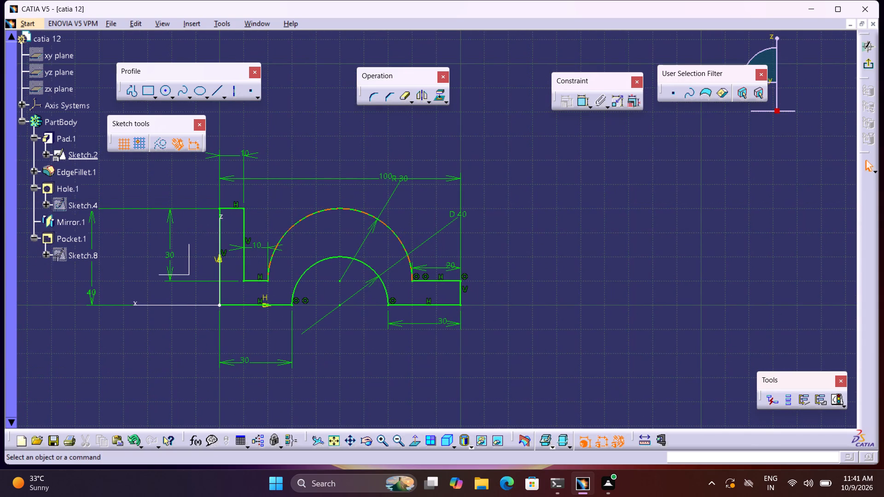
drag(367, 216, 374, 230)
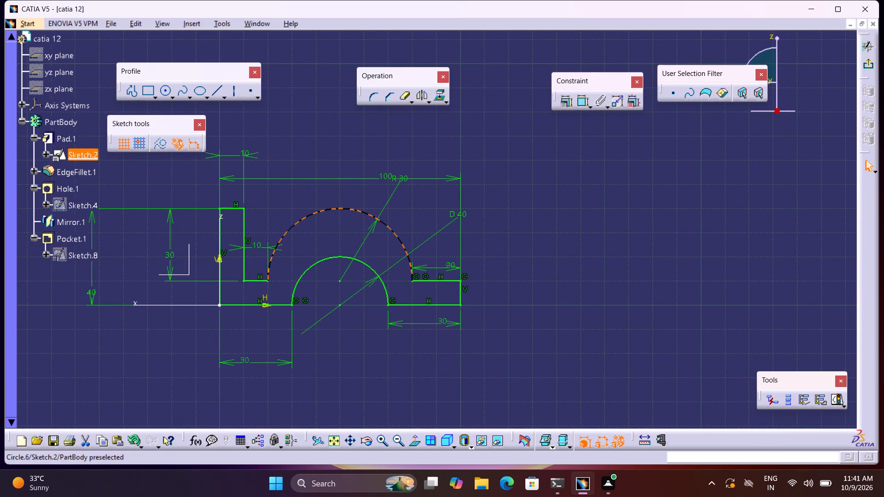
drag(374, 230, 377, 253)
click(307, 376)
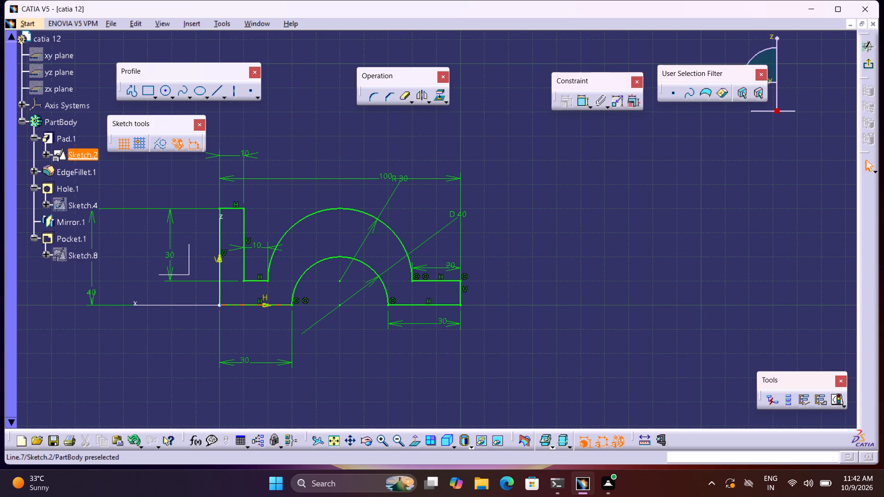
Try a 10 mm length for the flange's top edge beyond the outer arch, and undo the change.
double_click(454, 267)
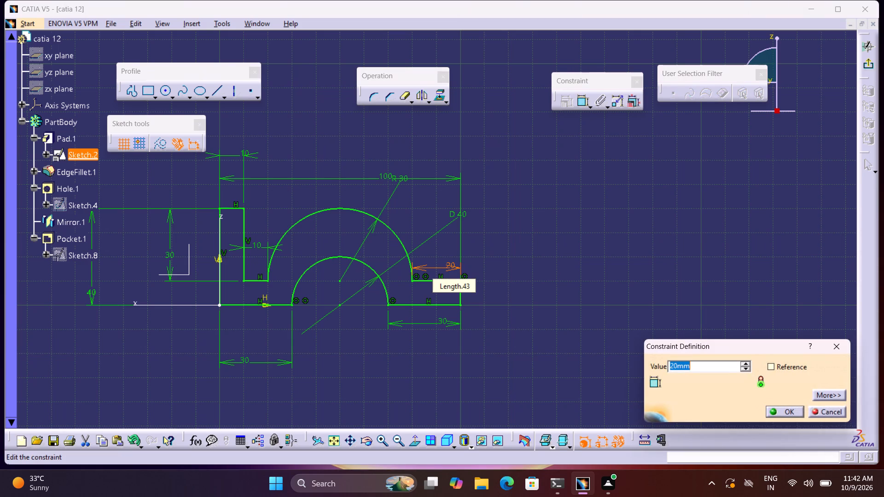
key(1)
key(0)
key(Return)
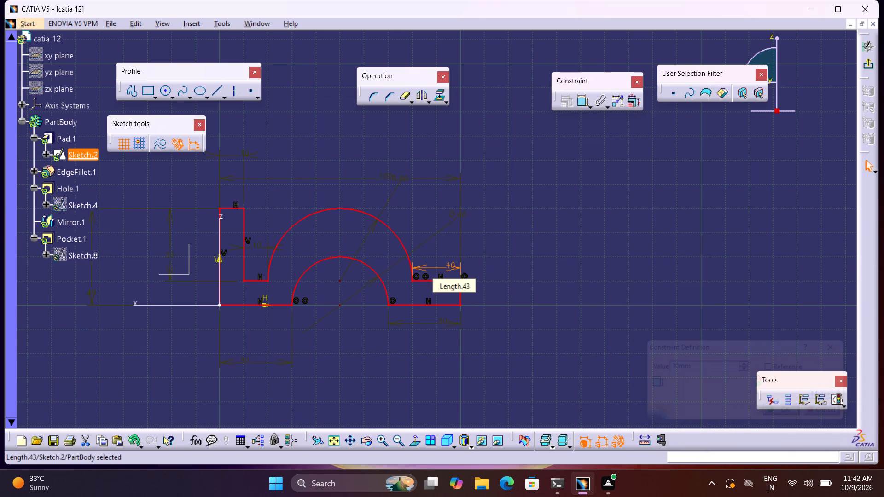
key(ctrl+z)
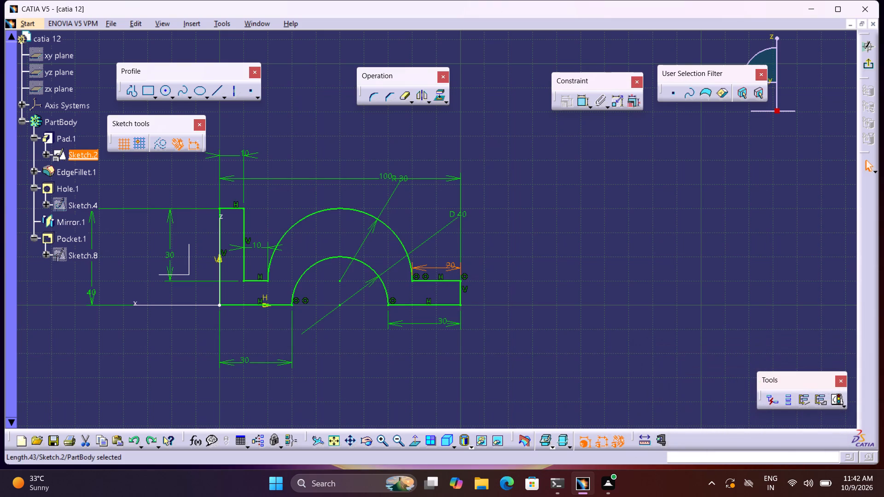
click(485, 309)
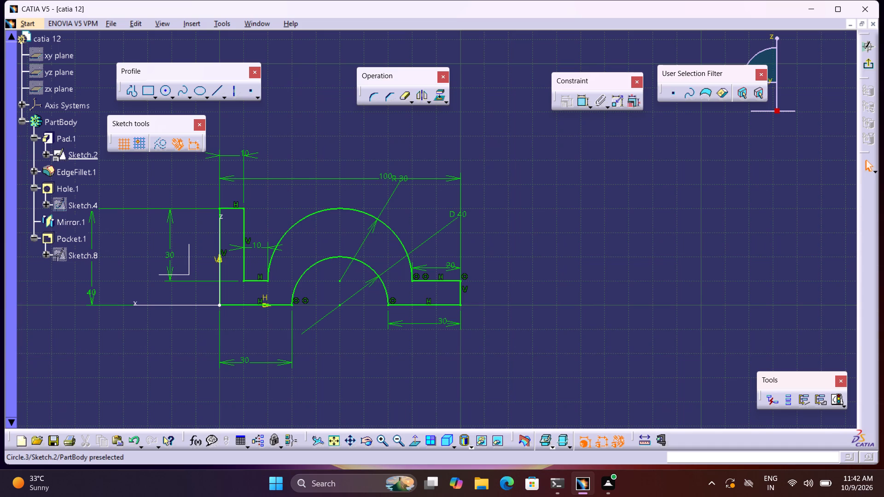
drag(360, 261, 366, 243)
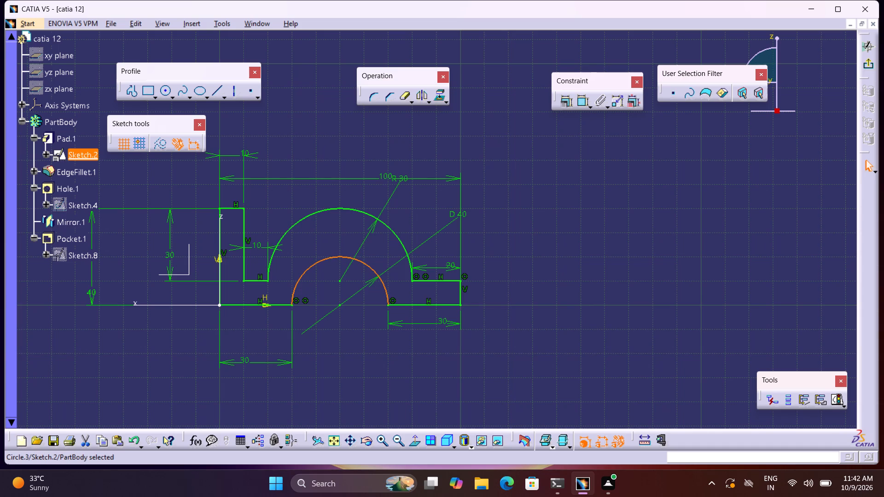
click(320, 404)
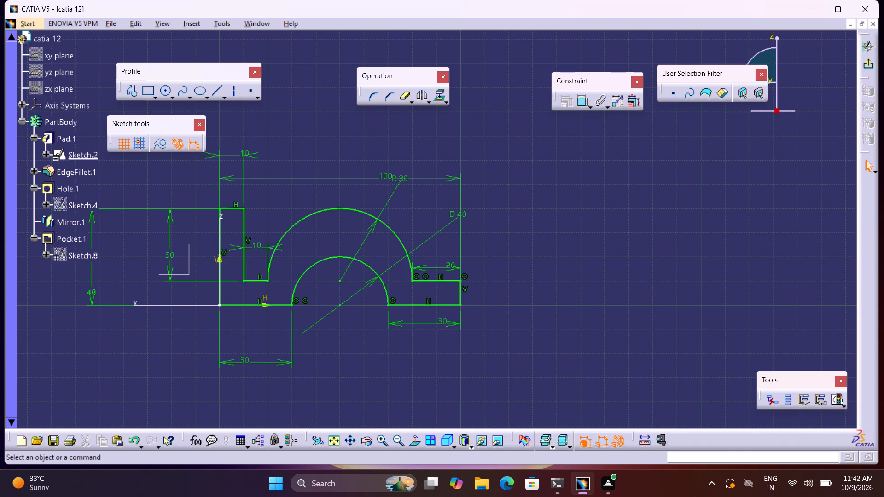
Reposition the two 30 mm base-length dimensions close beneath the profile's bottom edge, roughly level with each other.
drag(286, 362, 294, 329)
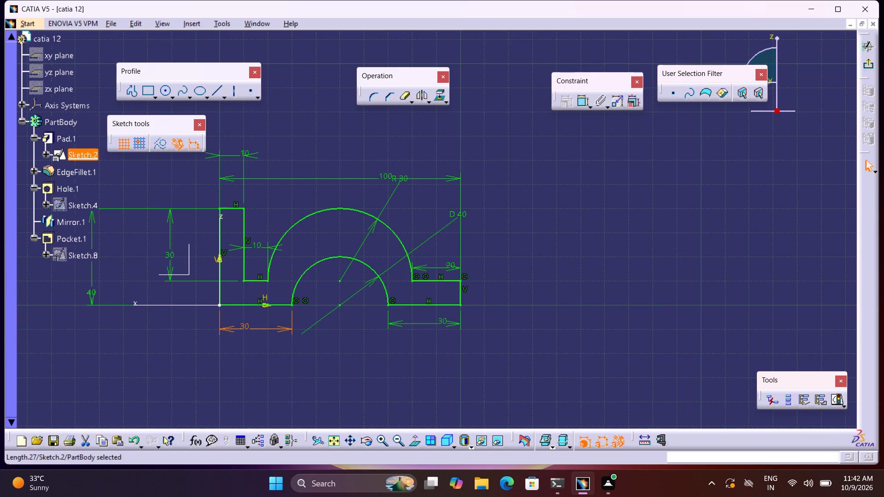
drag(294, 329, 294, 328)
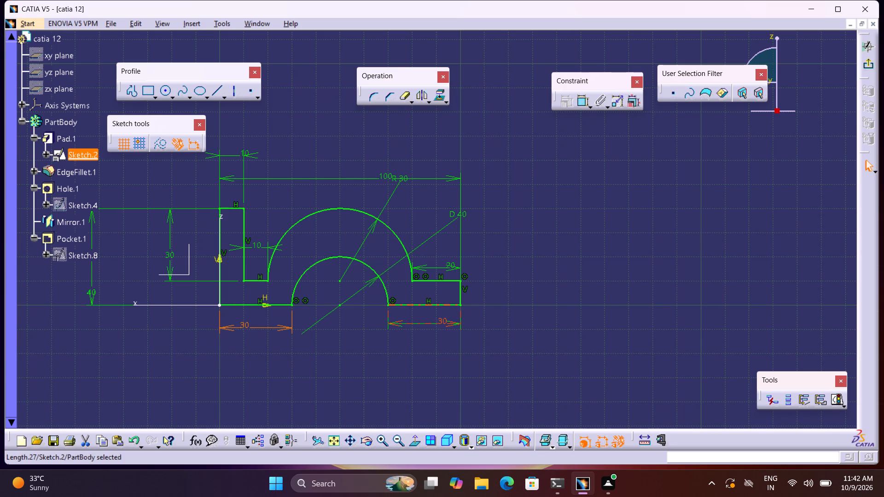
drag(445, 322, 424, 327)
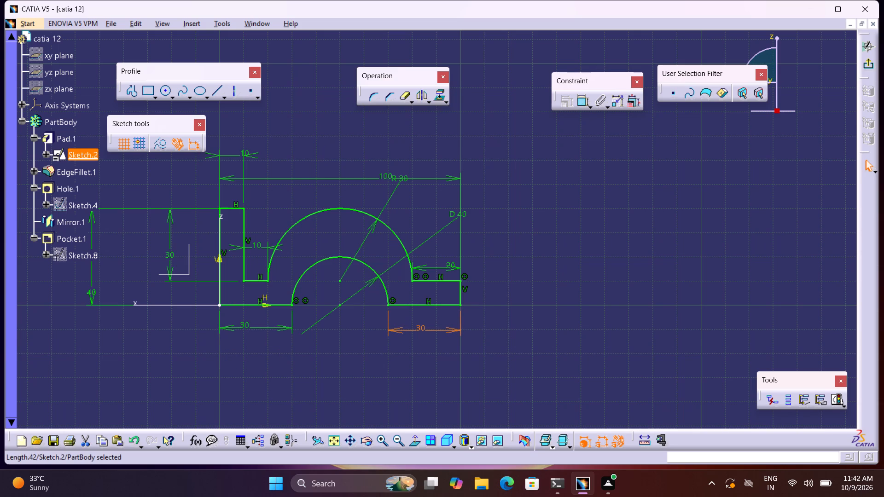
drag(424, 327, 427, 328)
drag(245, 324, 253, 329)
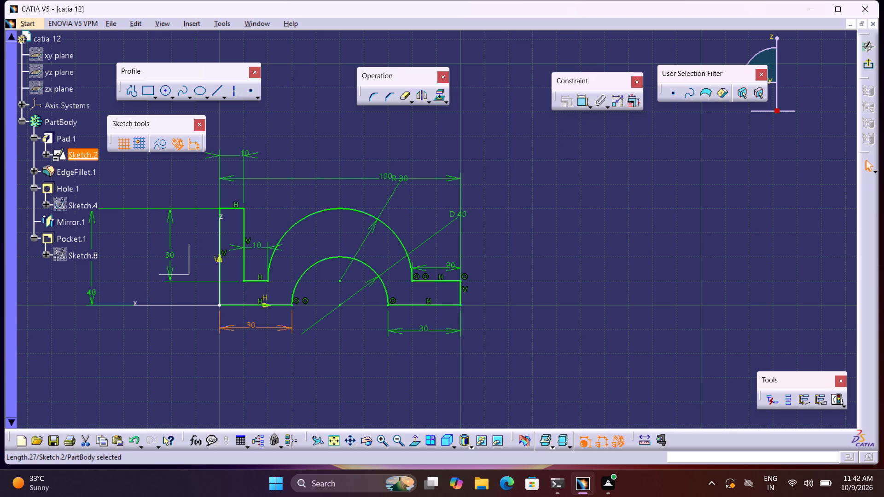
Adjust the 30 mm dimension beneath the base edge next to the upright, roughly centring its value between the extension lines.
drag(253, 329, 256, 331)
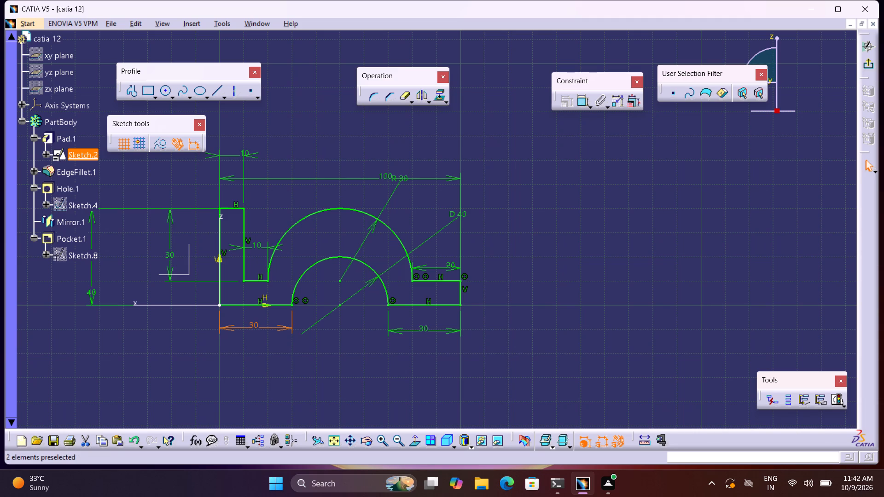
click(312, 371)
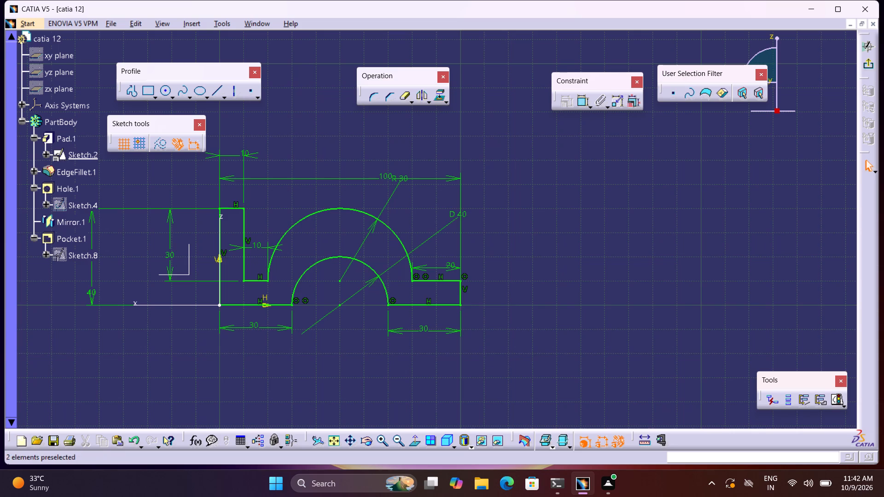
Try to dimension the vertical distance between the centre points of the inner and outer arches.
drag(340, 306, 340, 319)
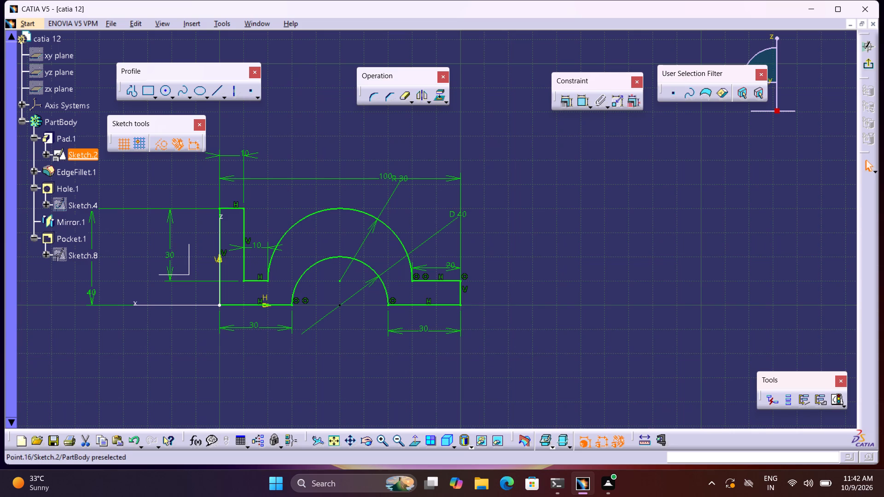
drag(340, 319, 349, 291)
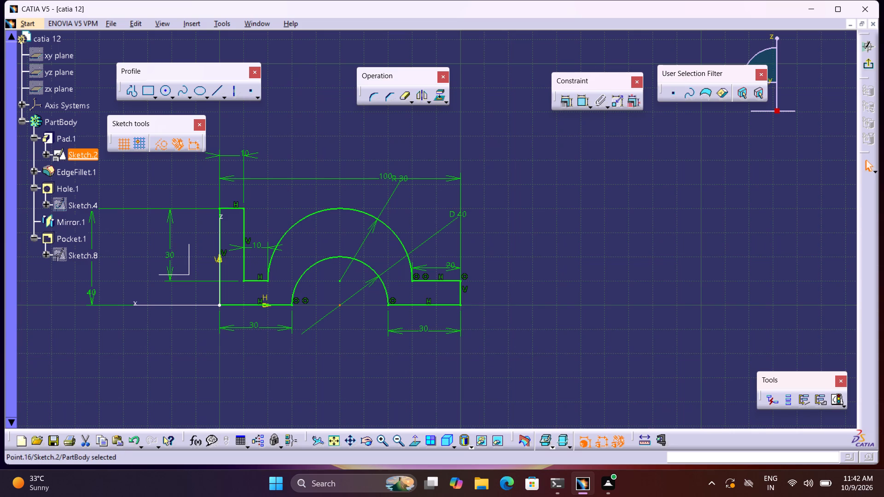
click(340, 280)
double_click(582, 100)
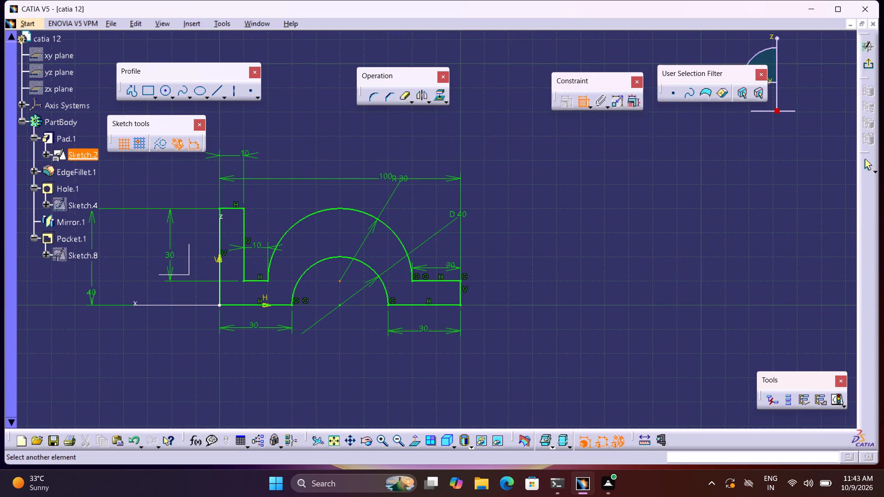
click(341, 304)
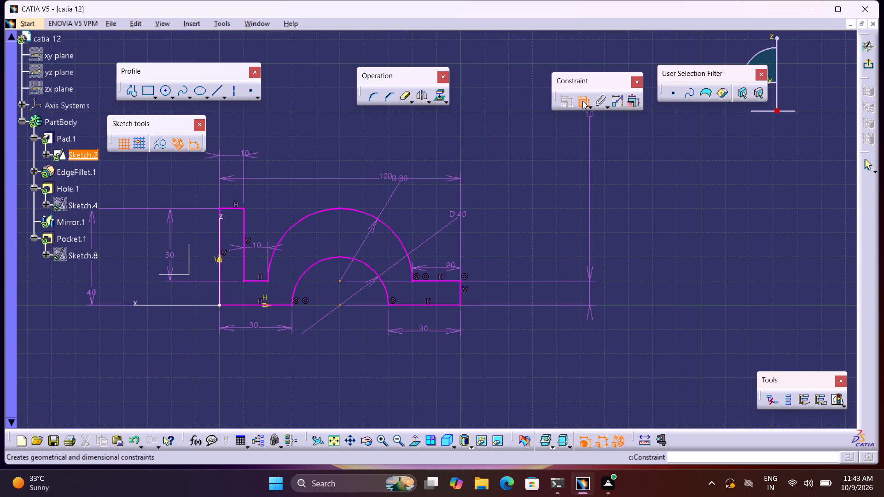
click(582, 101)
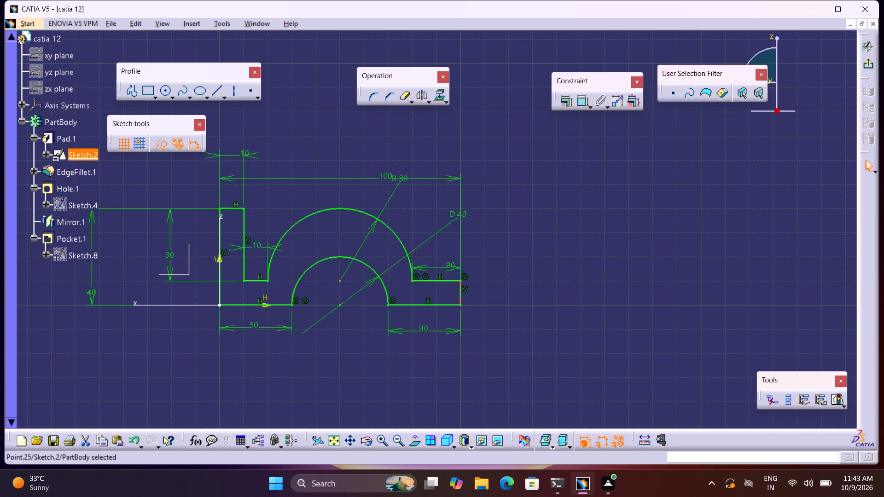
Move the 100 mm overall length dimension above the upright's 10 mm width dimension, and centre both values on their dimension lines.
drag(389, 173, 360, 144)
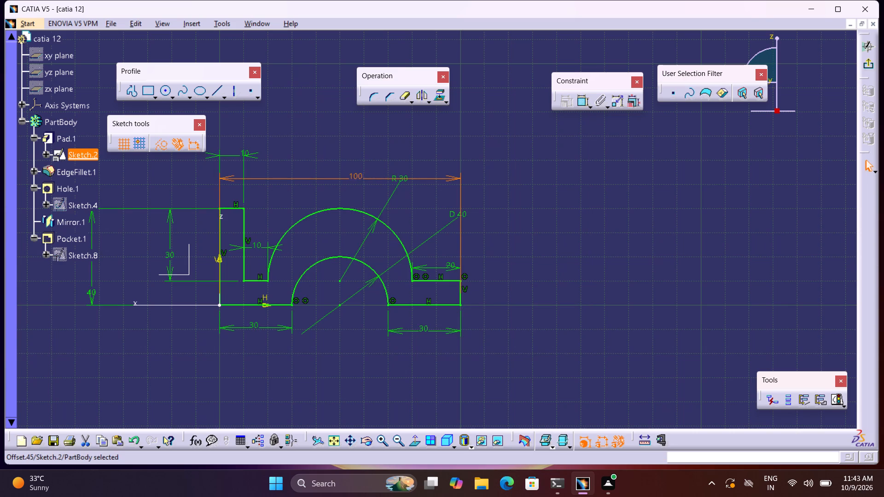
drag(360, 144, 400, 79)
drag(388, 88, 375, 100)
drag(356, 116, 327, 147)
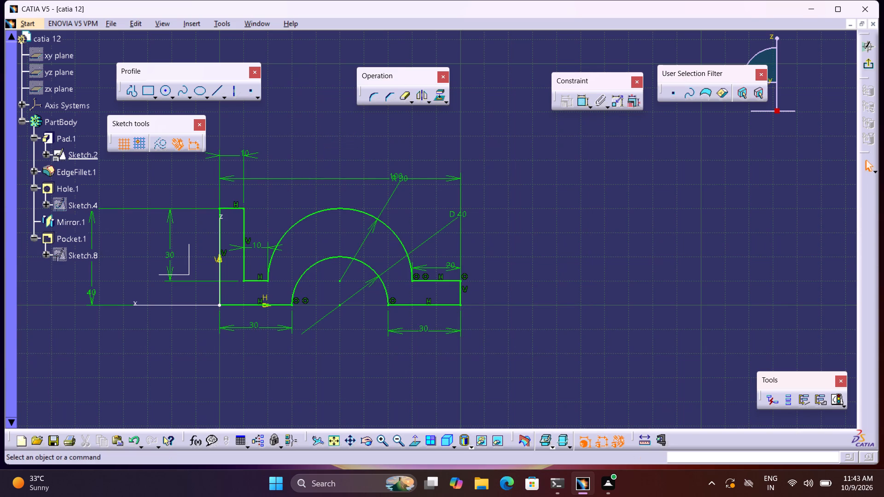
drag(394, 178, 359, 164)
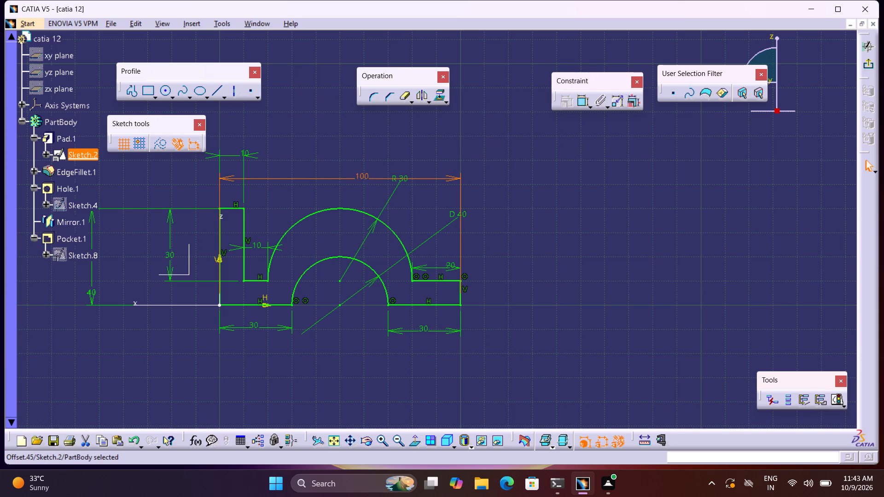
drag(359, 164, 334, 154)
drag(356, 176, 379, 144)
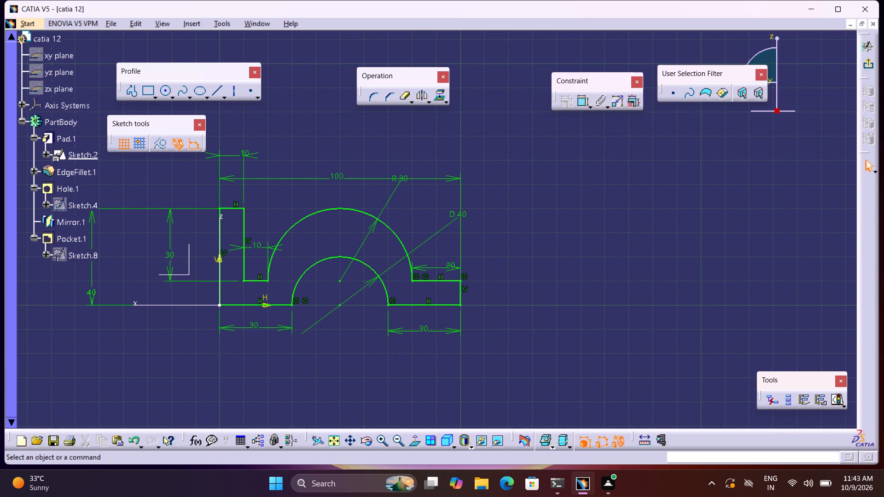
drag(371, 178, 385, 151)
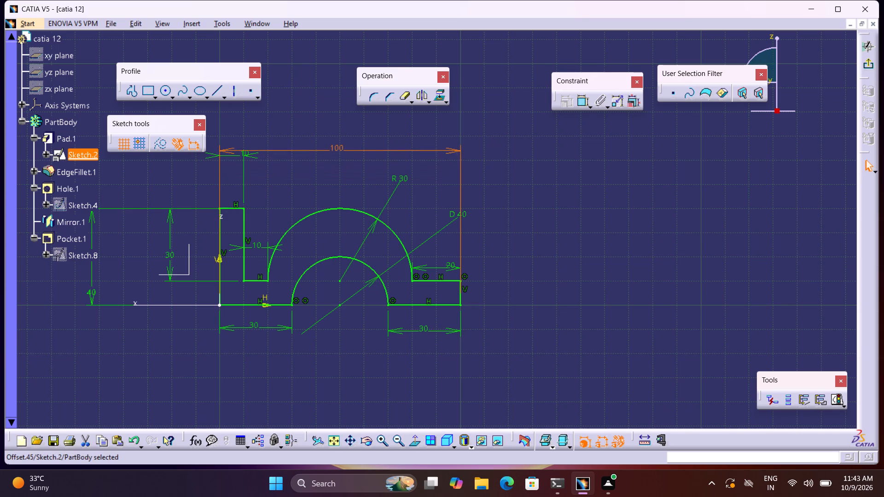
drag(385, 151, 388, 140)
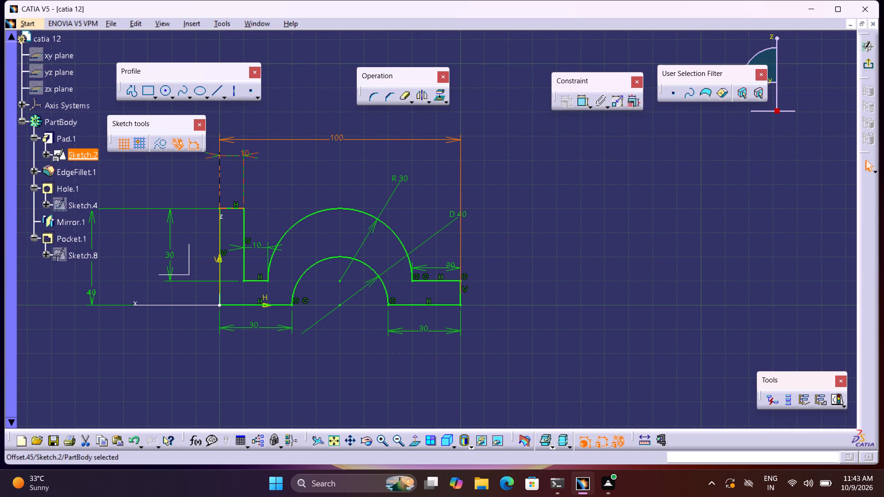
drag(246, 150, 233, 145)
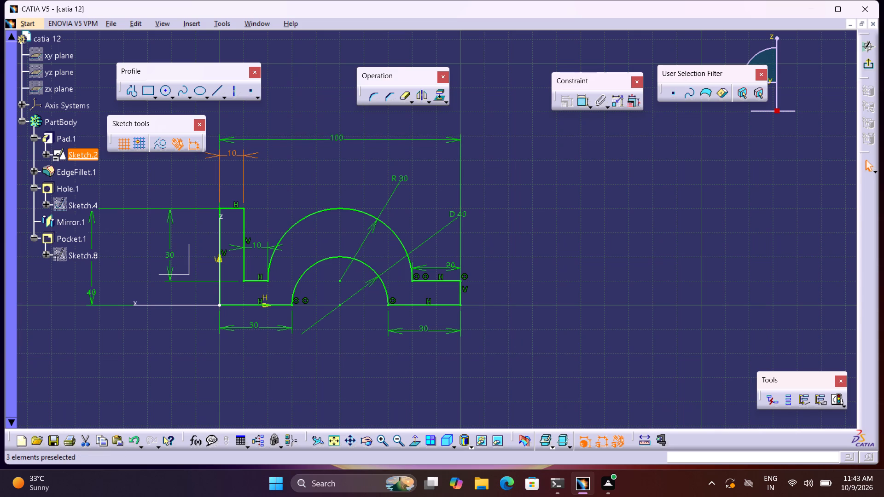
Pull the R 30 and D 40 dimension labels in close to the outer and inner arches.
drag(405, 174, 399, 205)
drag(458, 213, 429, 230)
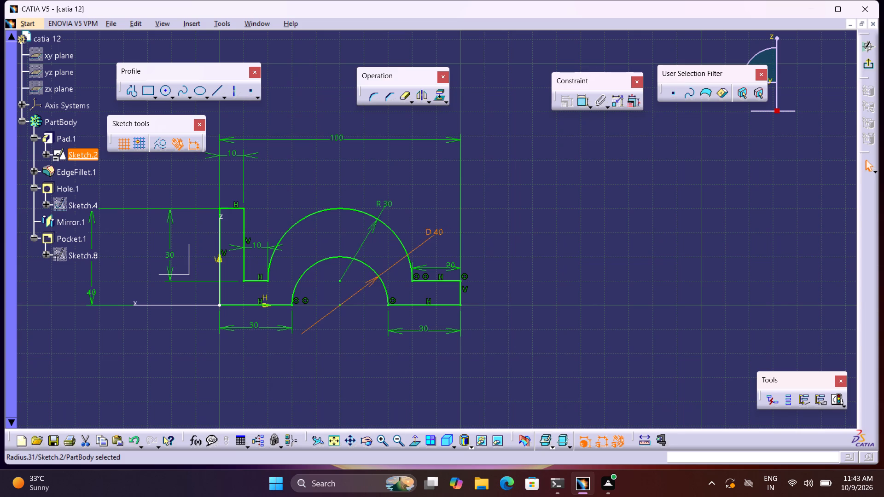
drag(429, 230, 389, 257)
drag(389, 257, 387, 259)
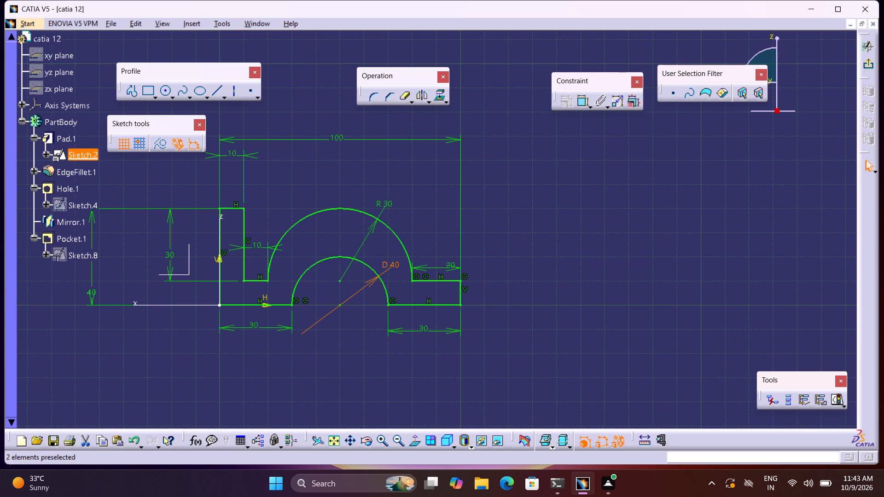
Centre the values of the flange's 20 mm length dimension and the upright's 30 mm height dimension on their dimension lines.
drag(450, 263, 436, 260)
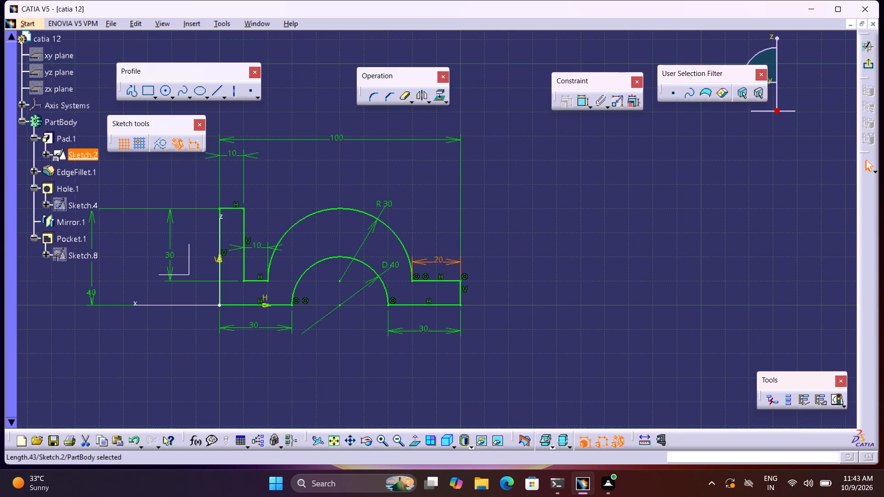
drag(436, 260, 433, 258)
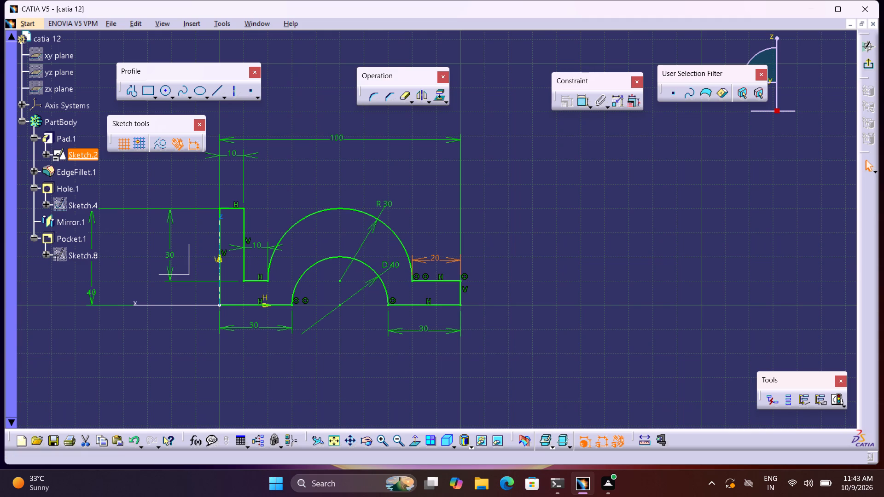
drag(170, 253, 174, 245)
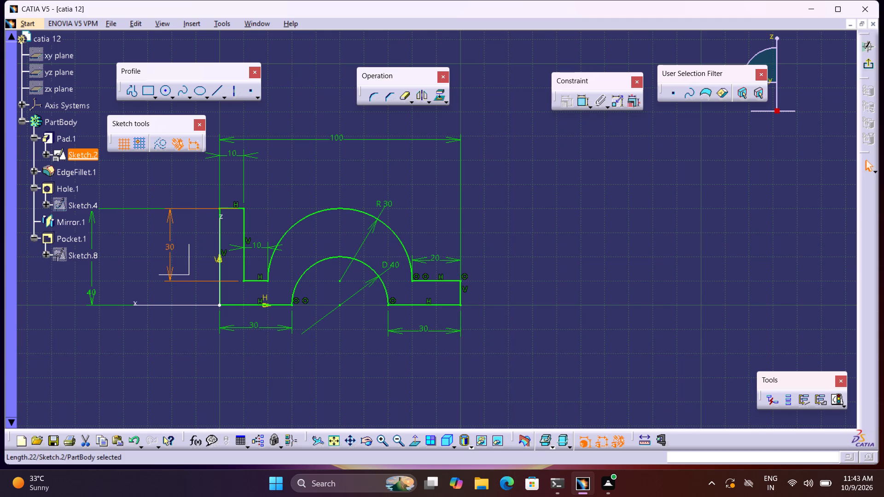
drag(174, 245, 174, 245)
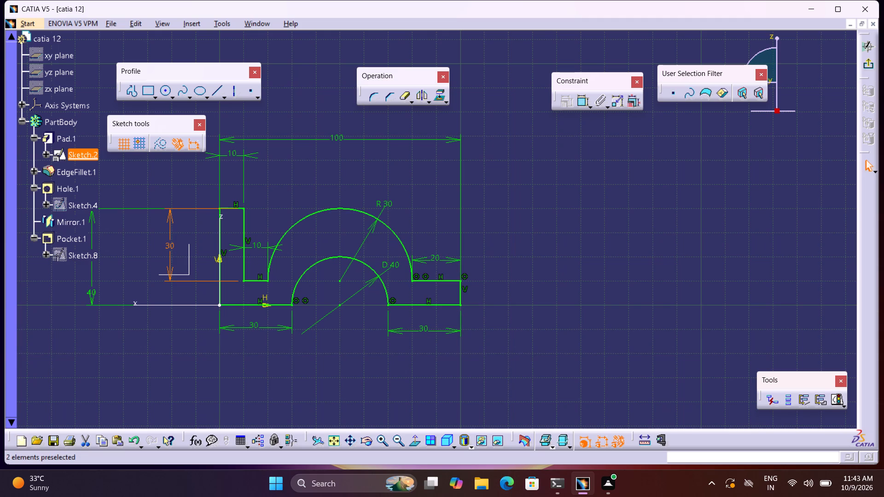
Move the 40 mm overall height dimension closer to the profile, just outside the 30 mm height dimension, with its value roughly centred.
drag(92, 289, 109, 271)
drag(107, 292, 123, 268)
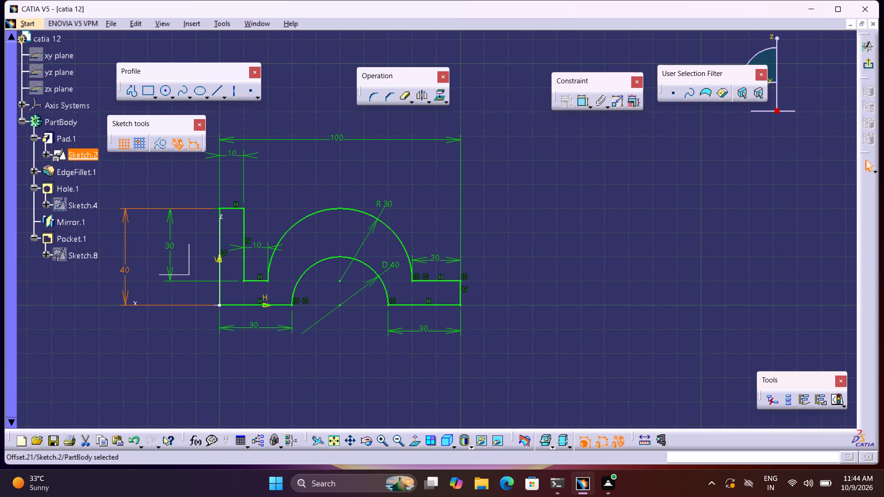
drag(123, 268, 140, 246)
click(155, 254)
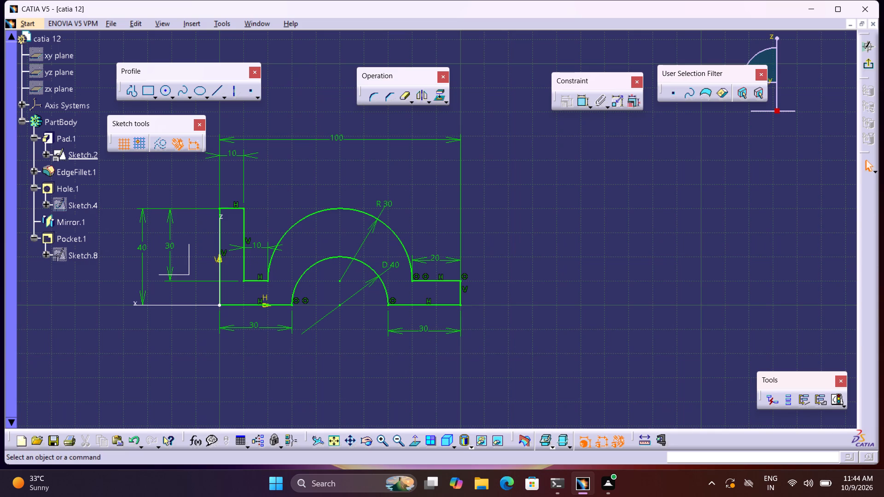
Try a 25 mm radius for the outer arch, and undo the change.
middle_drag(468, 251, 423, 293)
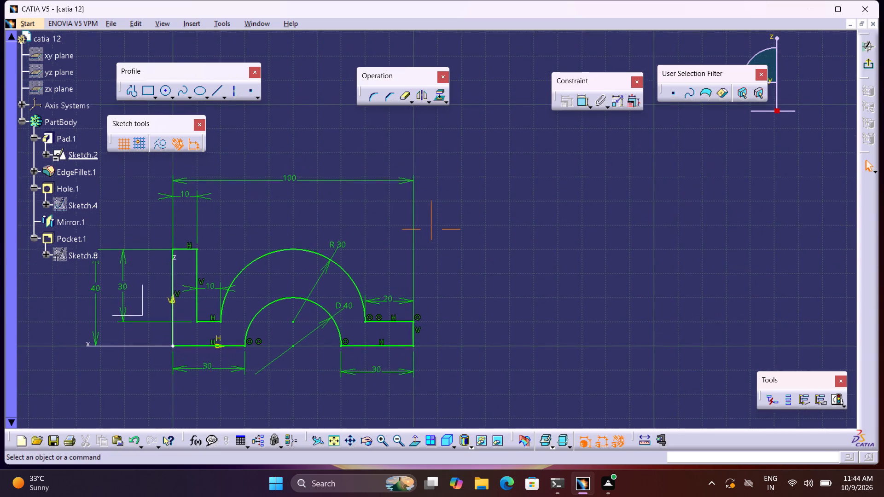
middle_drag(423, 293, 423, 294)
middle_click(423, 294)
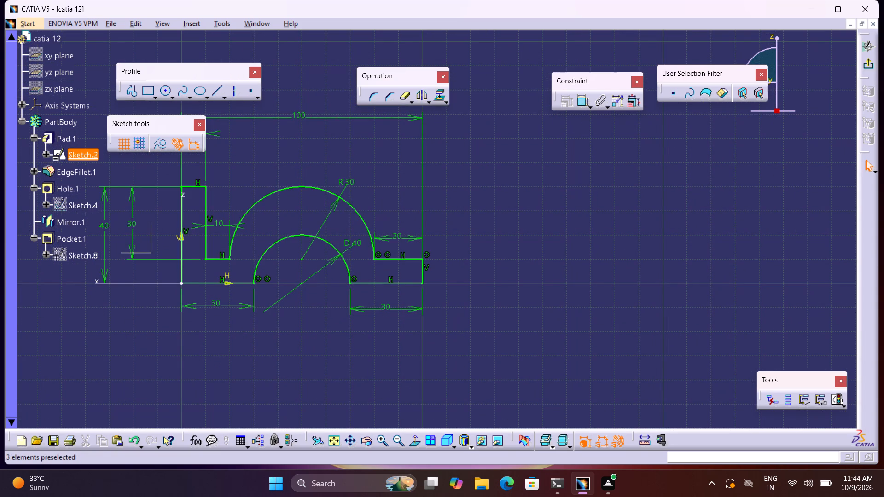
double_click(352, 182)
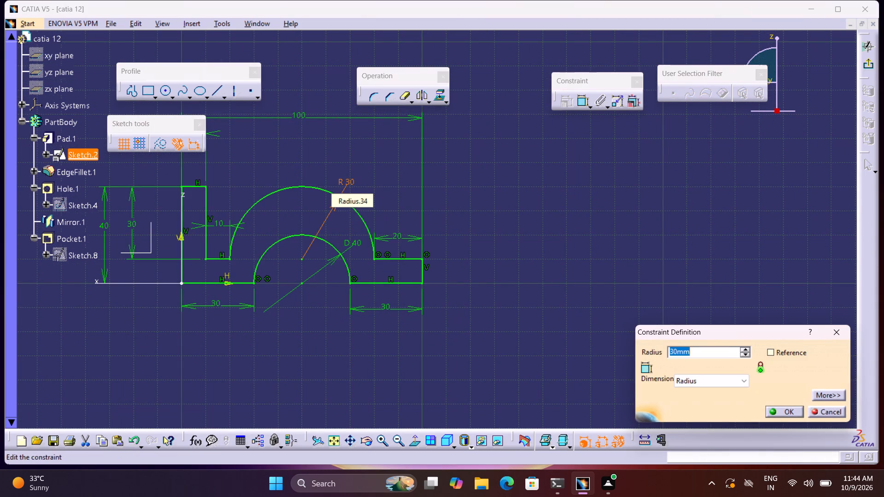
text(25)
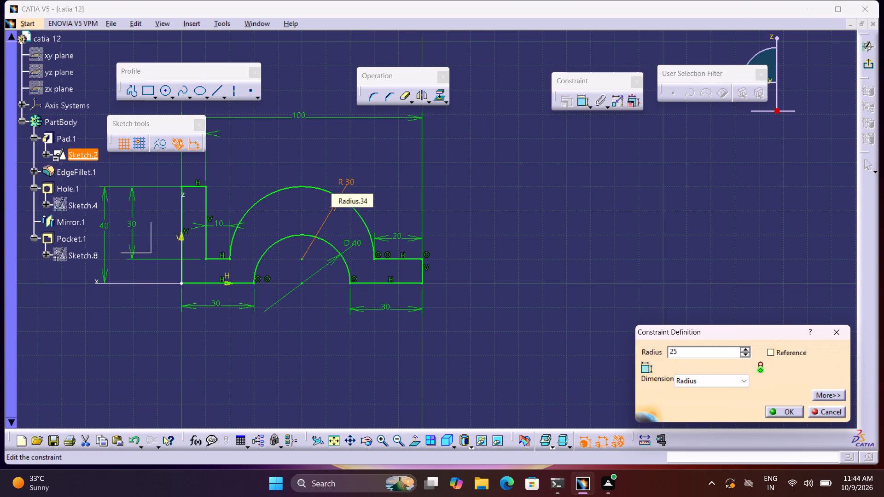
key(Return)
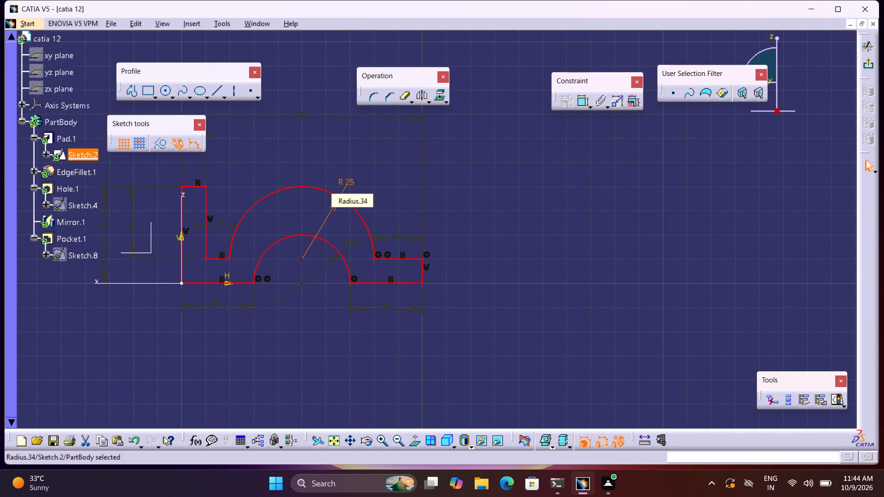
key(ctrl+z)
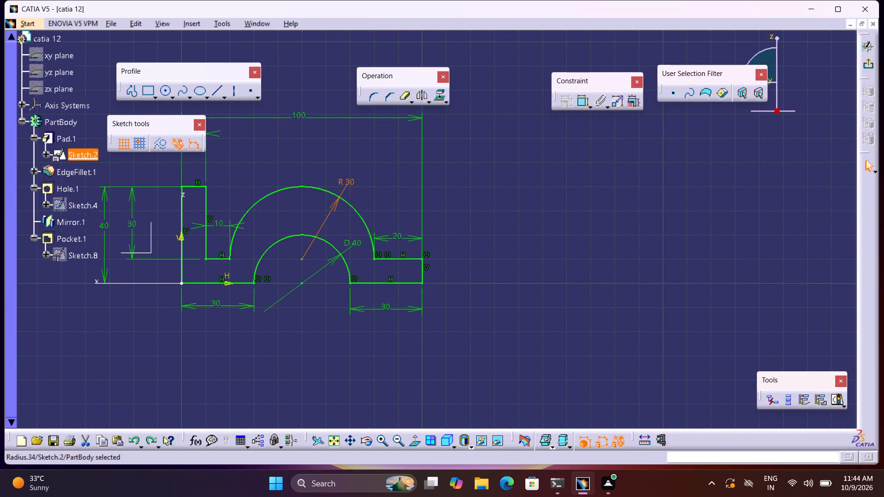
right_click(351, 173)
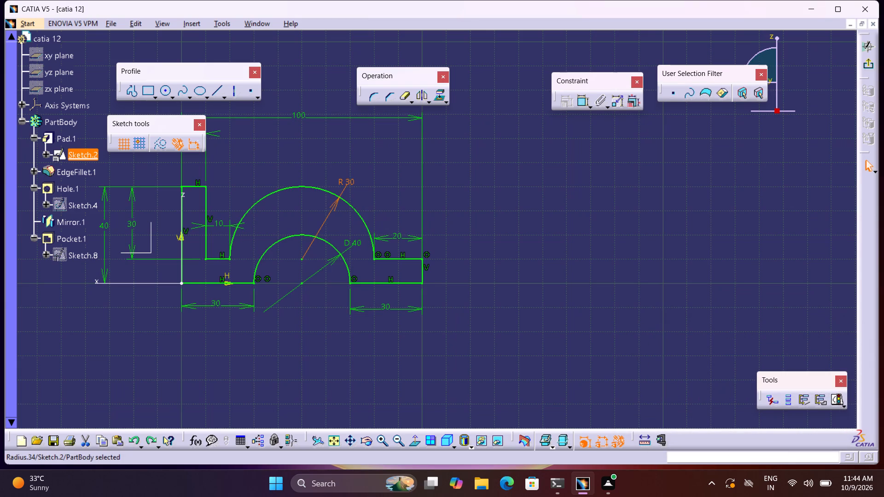
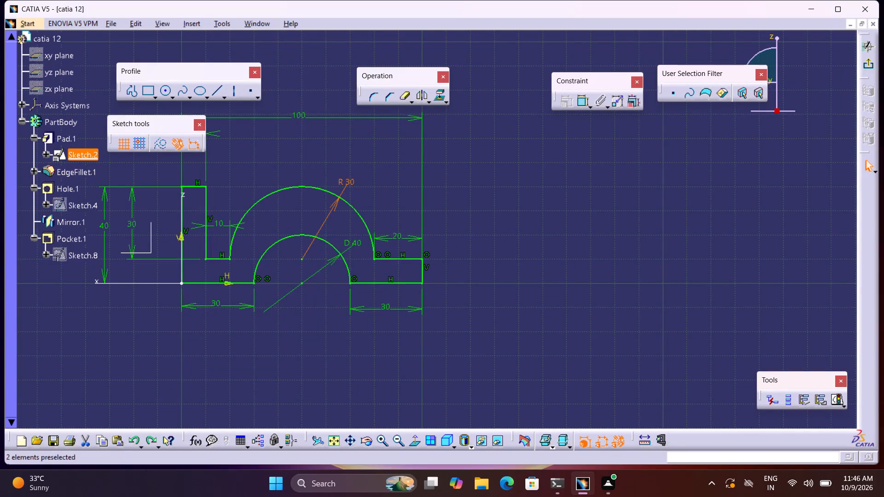
Deselect the outer arch's radius dimension and examine the dimensioned bracket profile sketch, including its arches, upright and flange.
middle_drag(421, 225, 534, 286)
middle_drag(541, 281, 546, 272)
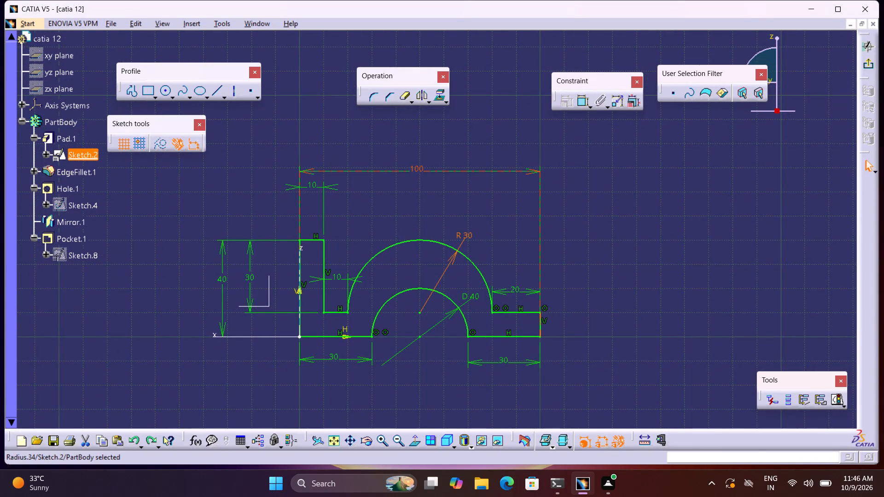
click(511, 213)
double_click(511, 212)
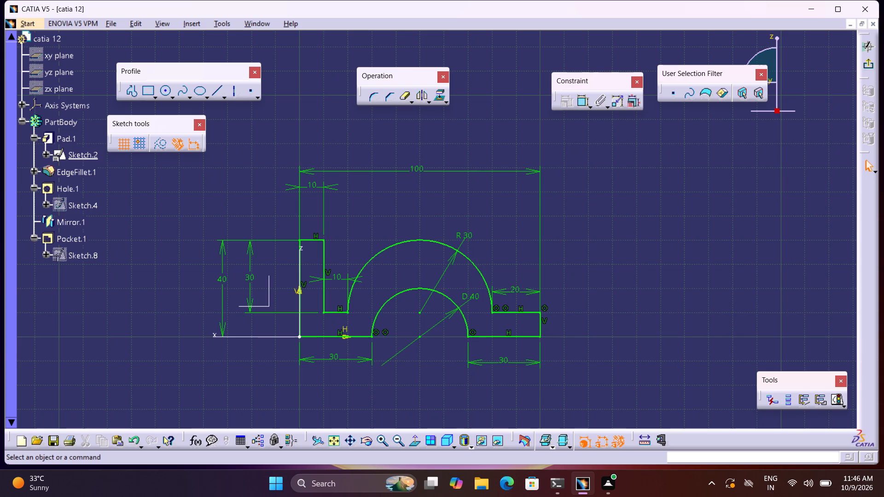
middle_drag(556, 299, 538, 276)
right_click(552, 298)
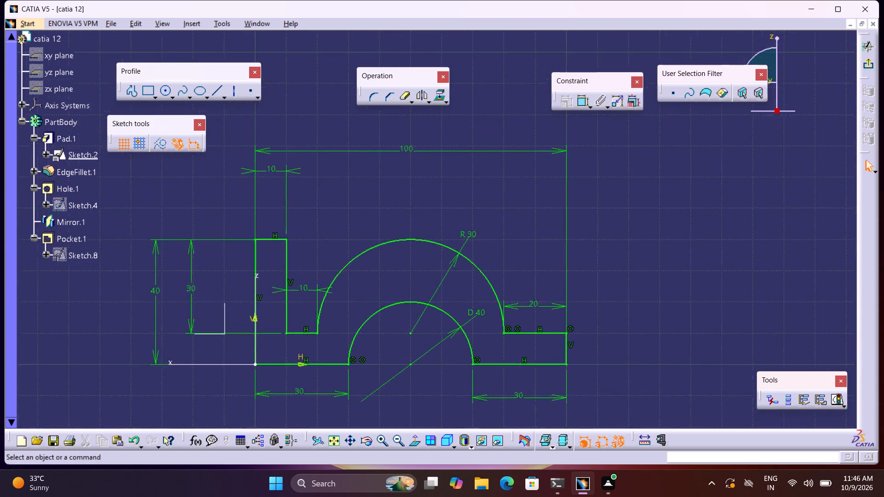
middle_drag(538, 276, 529, 258)
middle_drag(529, 258, 539, 260)
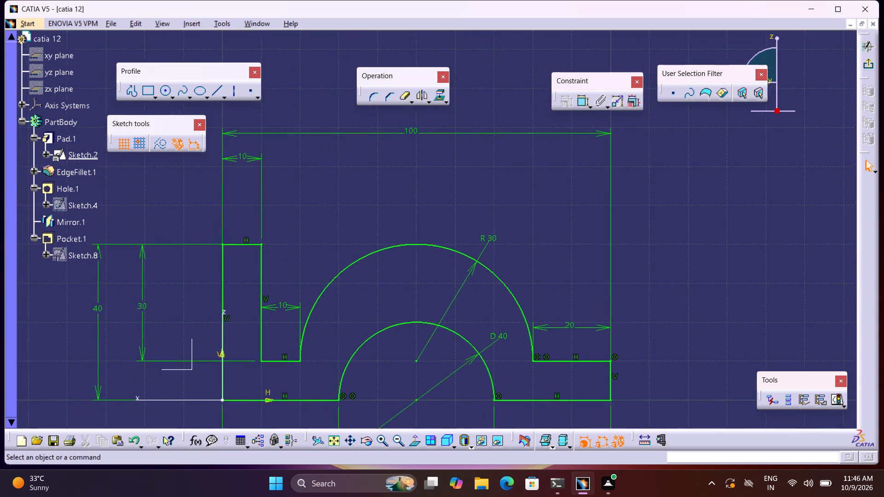
middle_drag(539, 260, 565, 243)
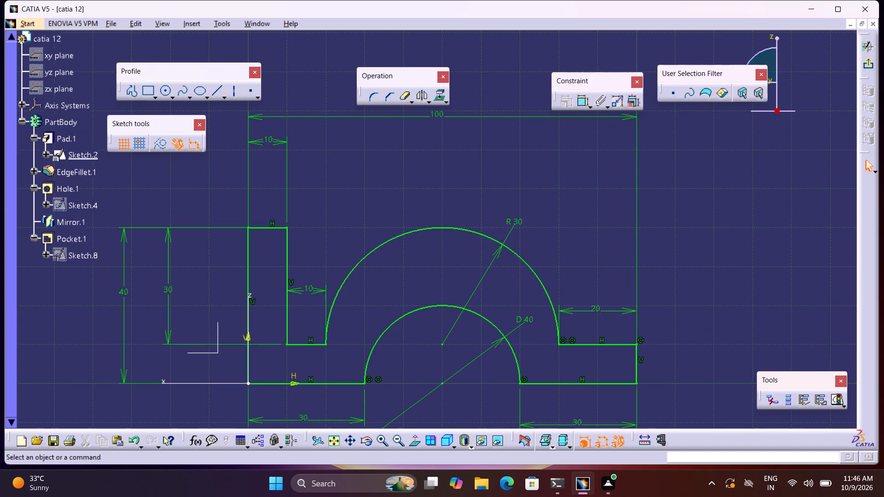
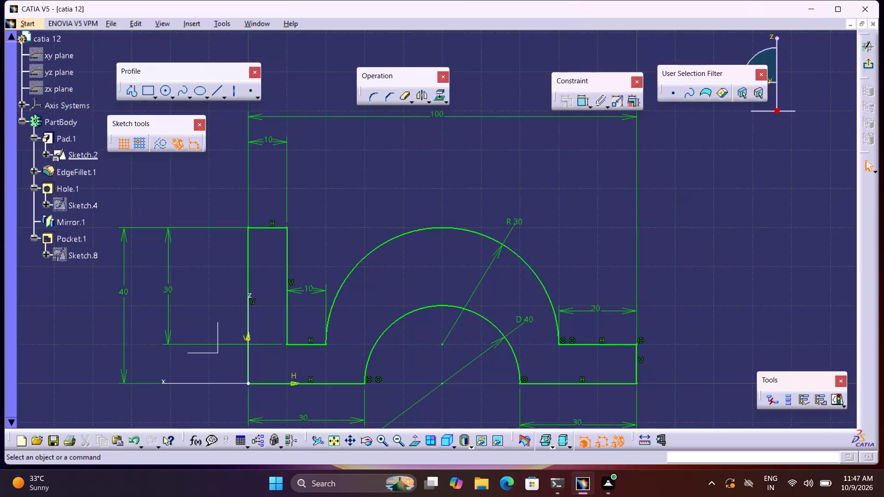
Examine the dimensioned bracket profile in Sketch.2, exit the sketch, and view the solid part up close.
scroll(572, 257, up, 1)
middle_drag(589, 269, 654, 267)
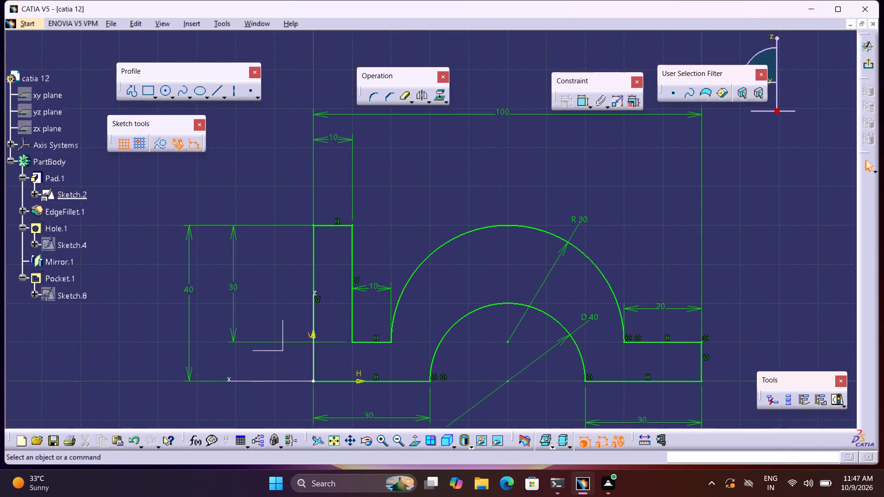
middle_drag(654, 267, 661, 290)
right_click(654, 267)
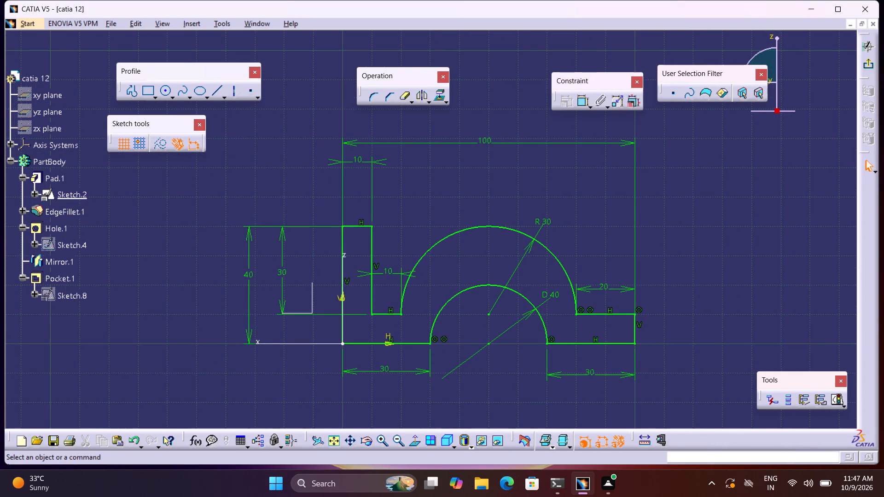
middle_click(658, 283)
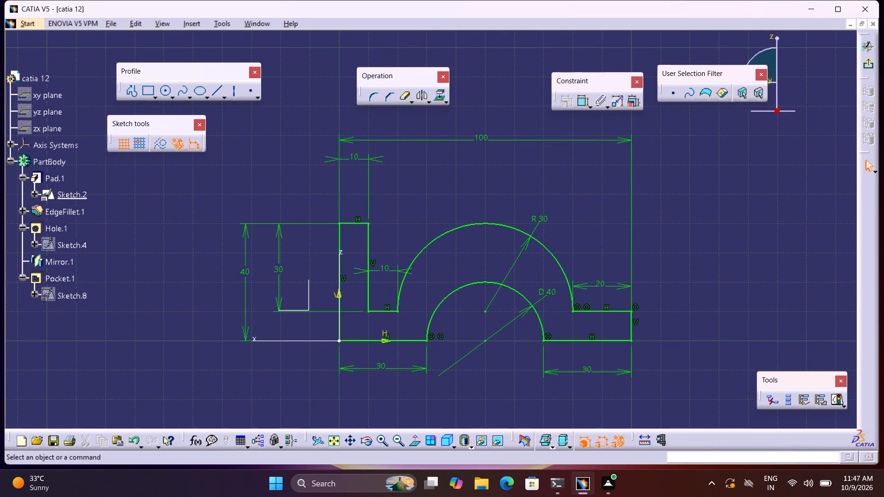
click(869, 60)
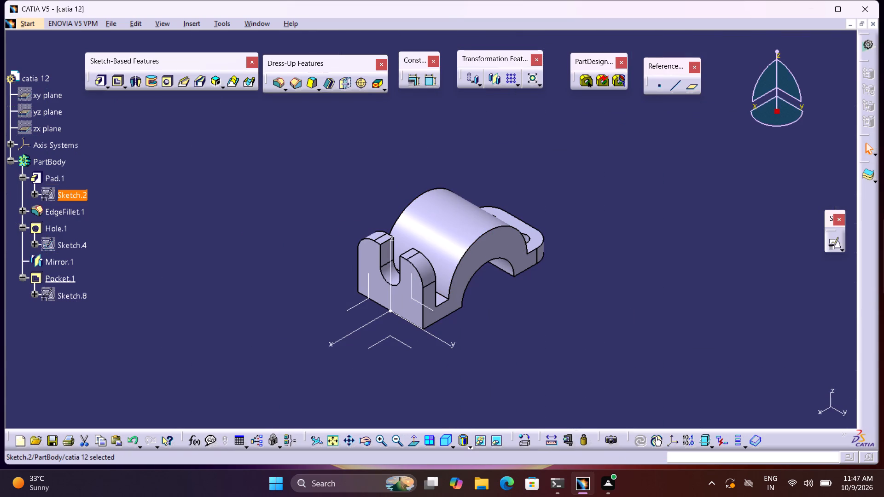
middle_drag(562, 200, 488, 154)
right_click(489, 199)
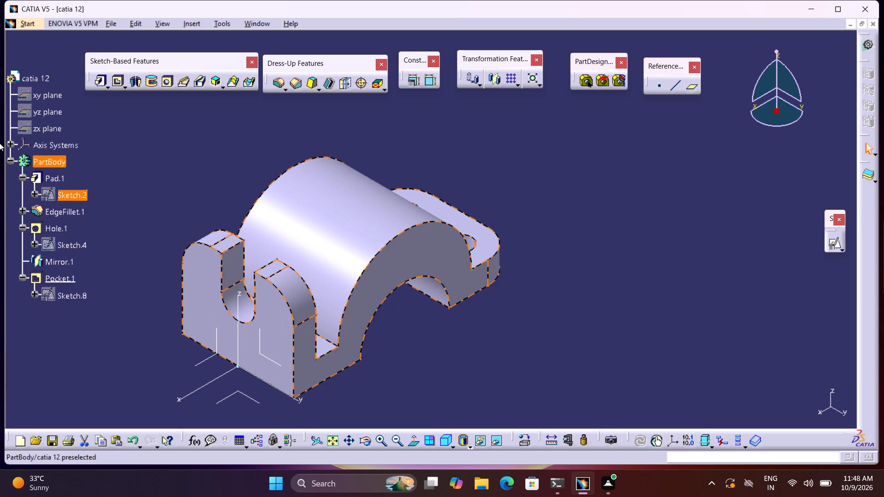
Open Sketch.4 under Hole.1 and examine the dimensioned hole positions on the rounded flange.
double_click(68, 243)
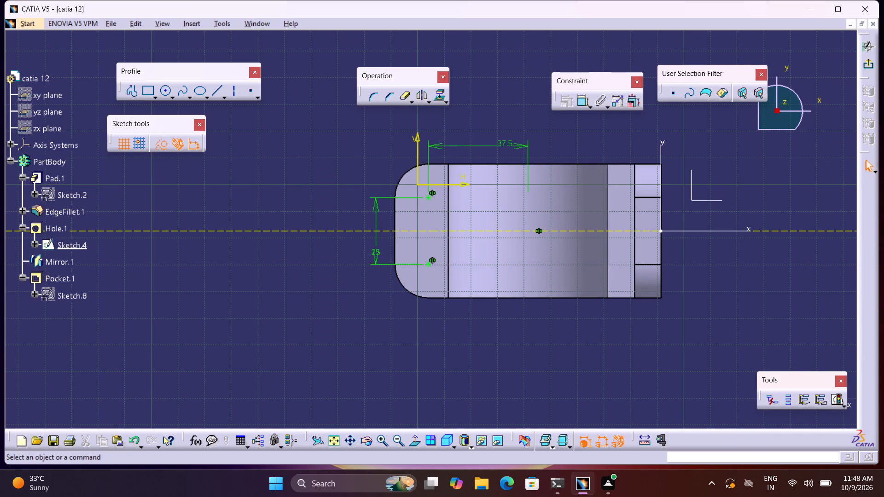
middle_drag(225, 209, 118, 235)
middle_click(118, 235)
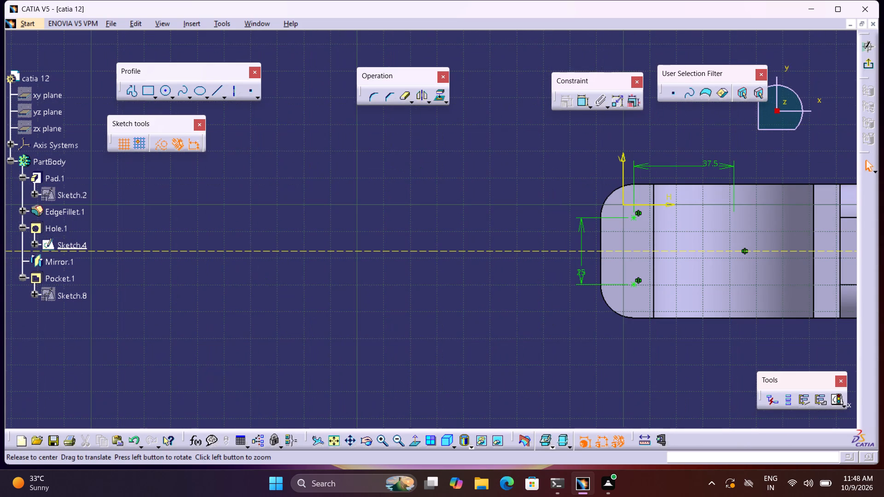
middle_drag(460, 191, 238, 180)
scroll(459, 191, up, 1)
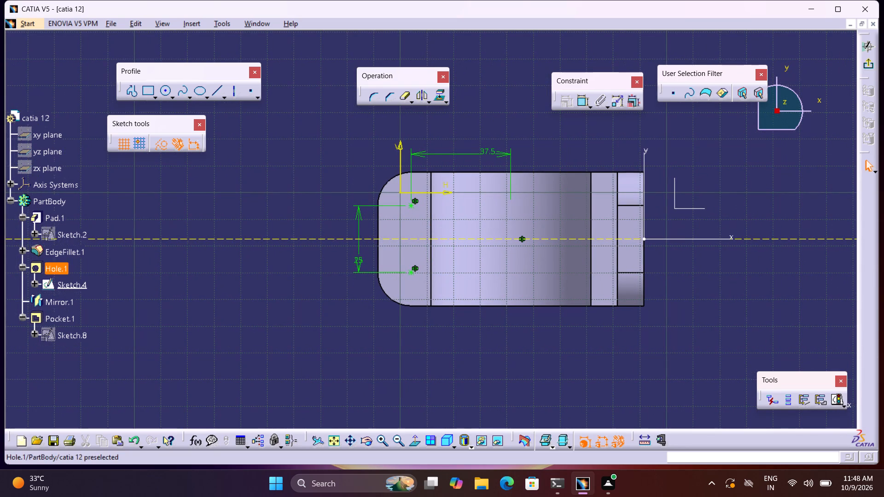
Open Sketch.8 under Pocket.1, fit it in view, and examine the U-shaped slot profile and its dimensions on the upright.
double_click(53, 329)
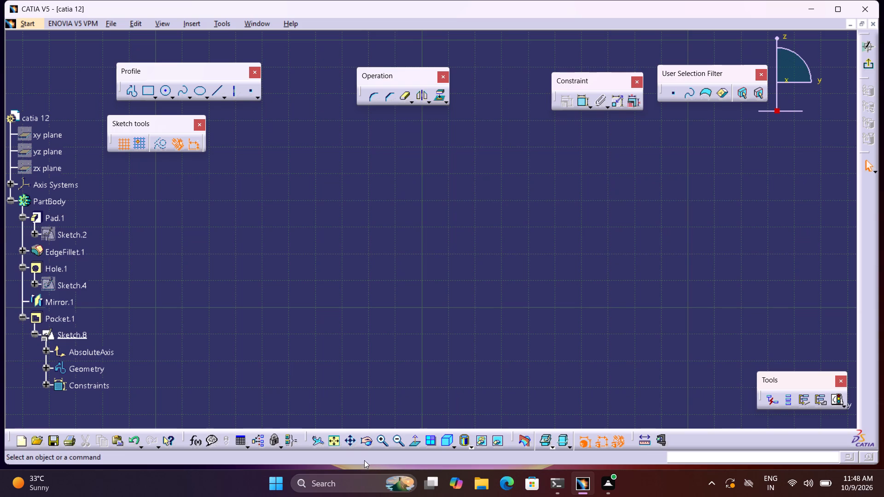
click(333, 445)
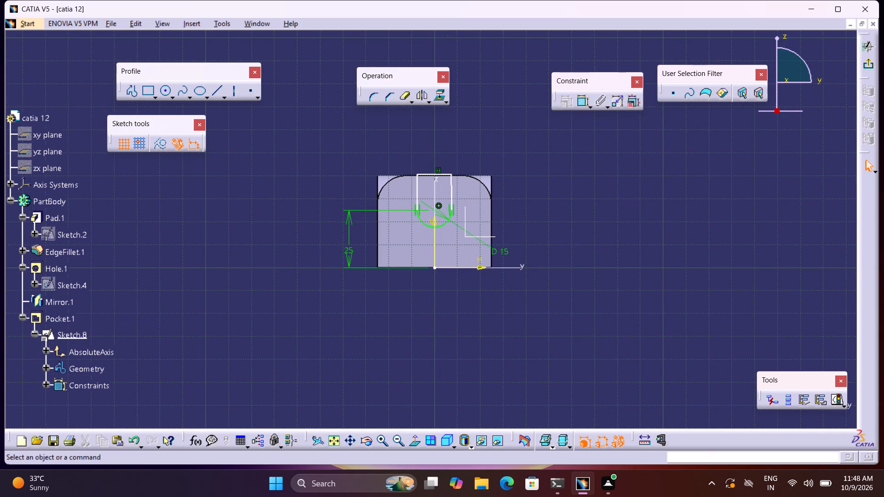
middle_click(430, 319)
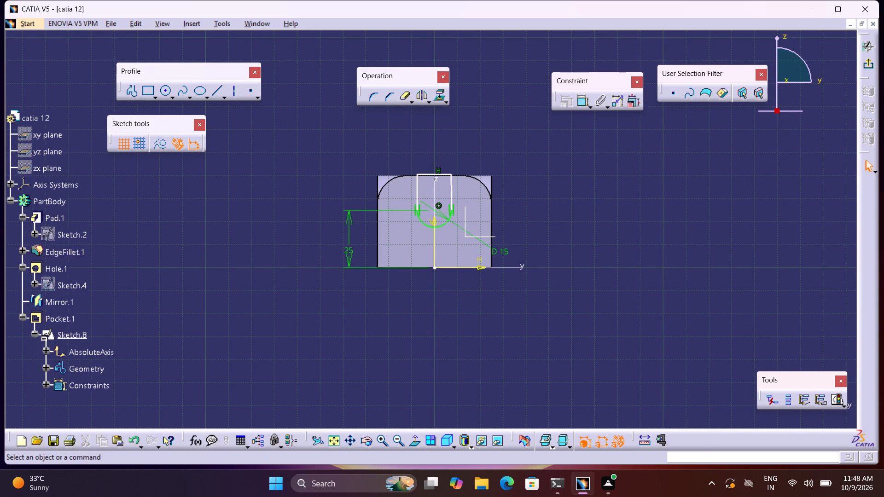
right_click(430, 318)
scroll(431, 316, up, 1)
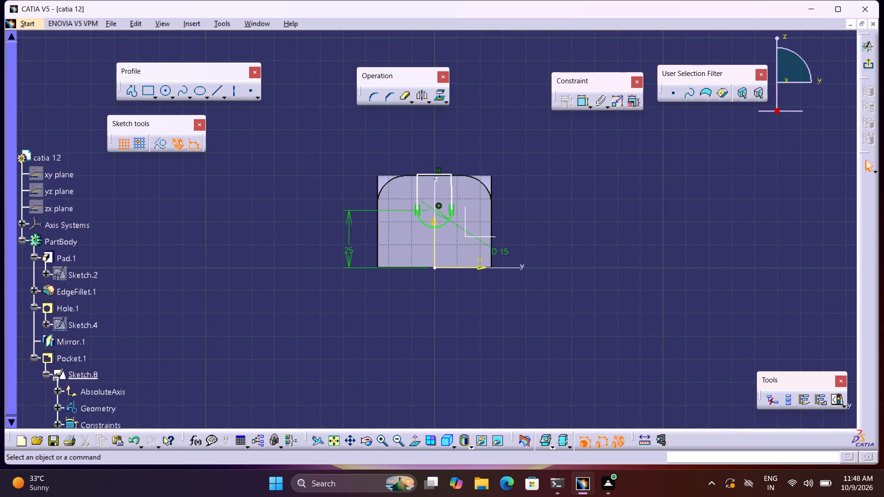
middle_click(431, 316)
middle_drag(477, 236, 455, 238)
right_click(460, 302)
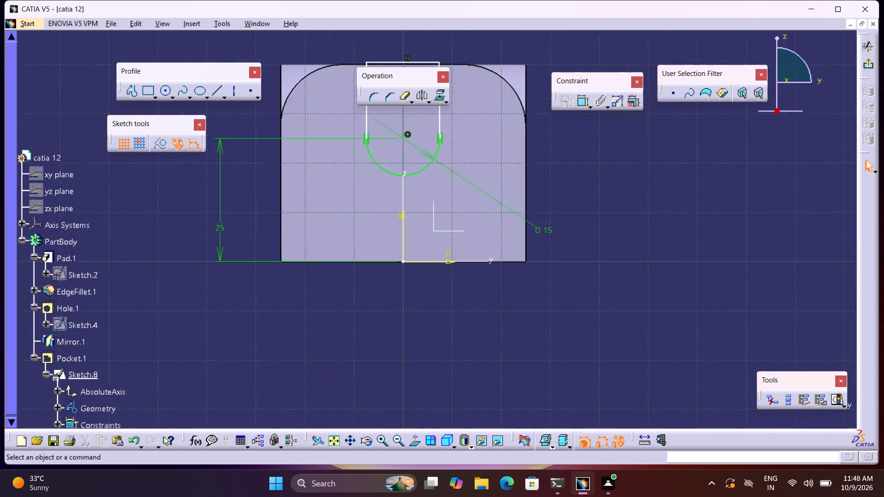
middle_drag(455, 238, 456, 228)
middle_drag(456, 214, 442, 307)
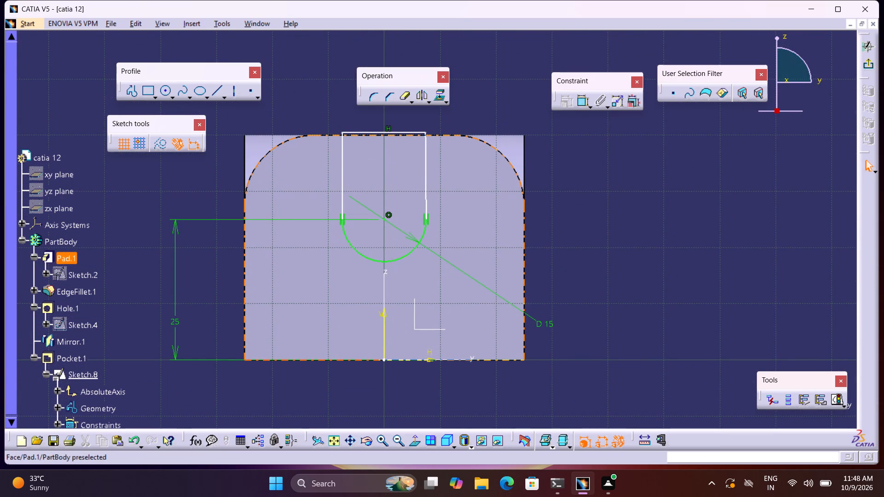
scroll(127, 232, down, 2)
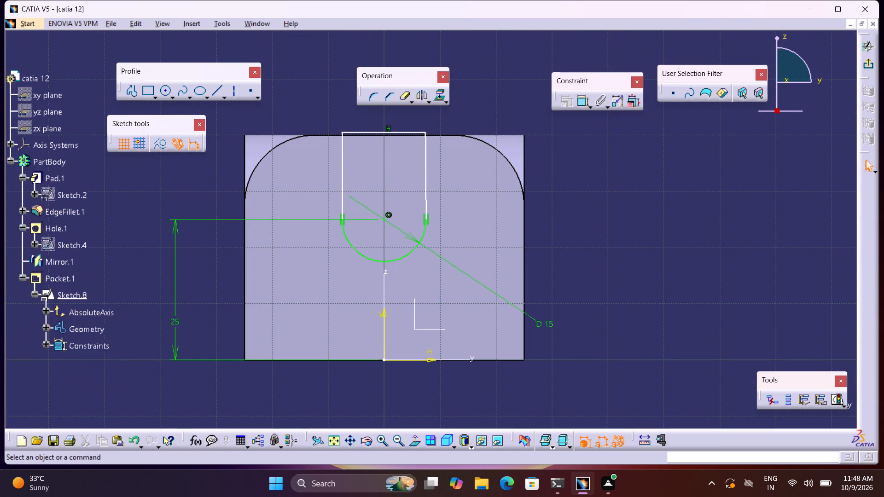
scroll(127, 231, down, 1)
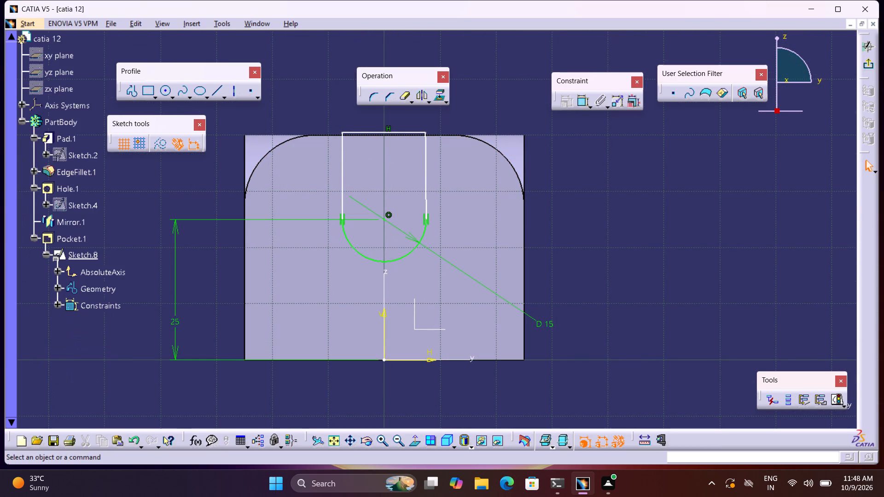
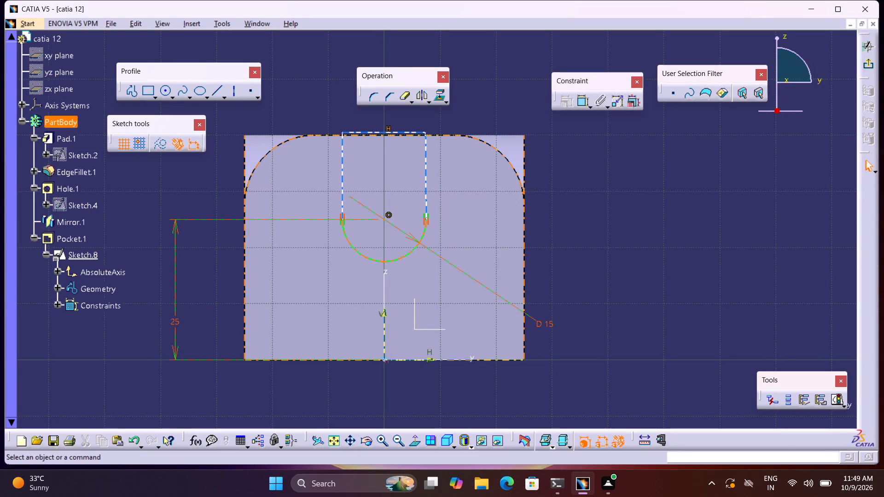
Reopen Sketch.2 under Pad.1 for editing and look over its dimensioned bracket profile.
click(83, 164)
double_click(83, 157)
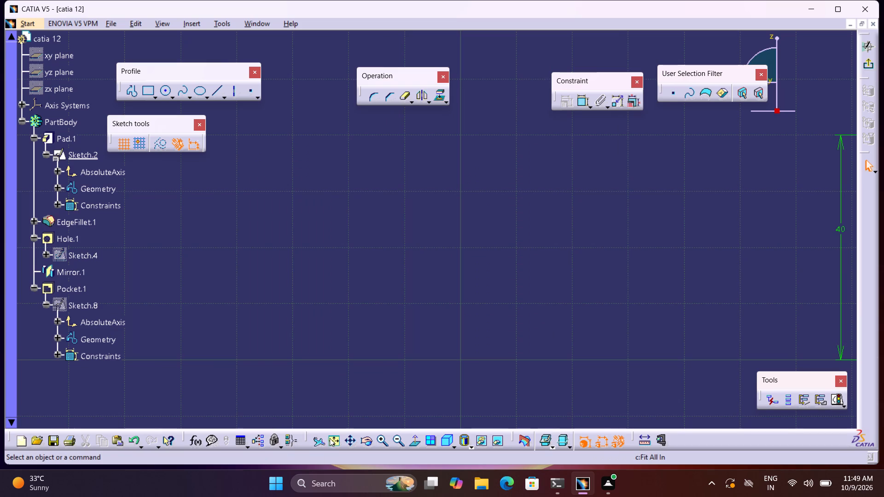
click(331, 436)
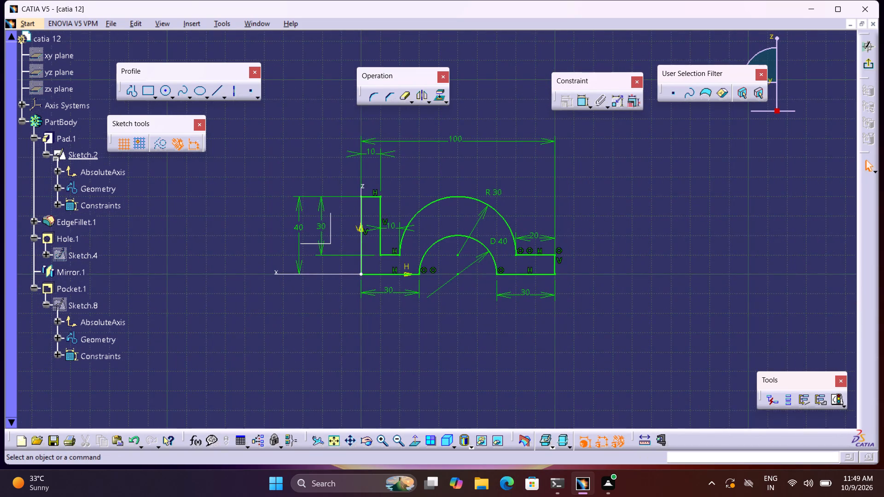
middle_drag(492, 292, 478, 299)
right_drag(481, 338, 481, 342)
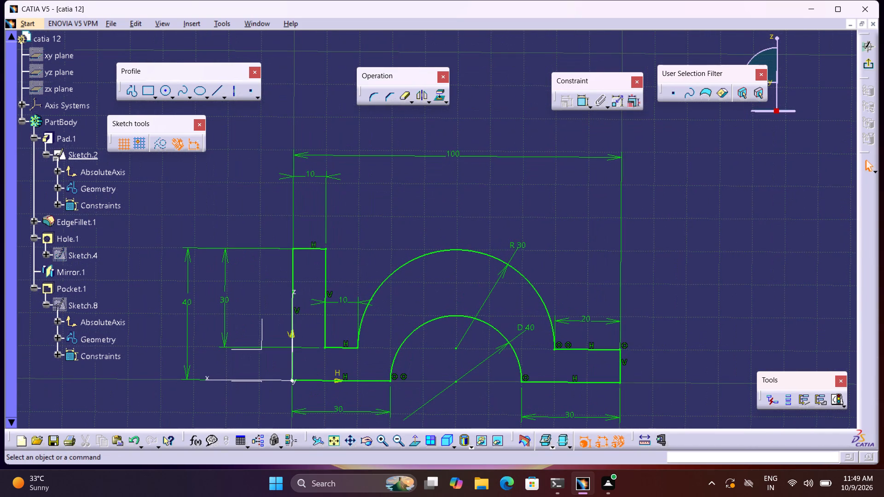
middle_drag(475, 289, 477, 276)
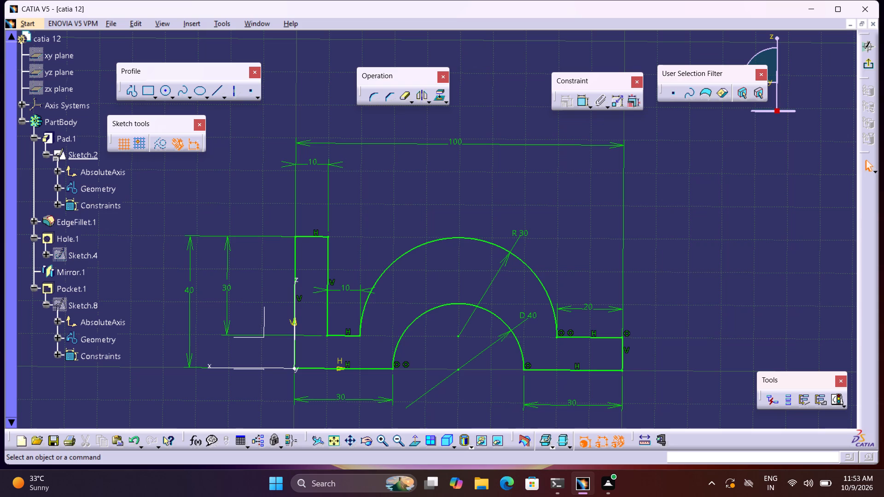
middle_drag(768, 285, 783, 286)
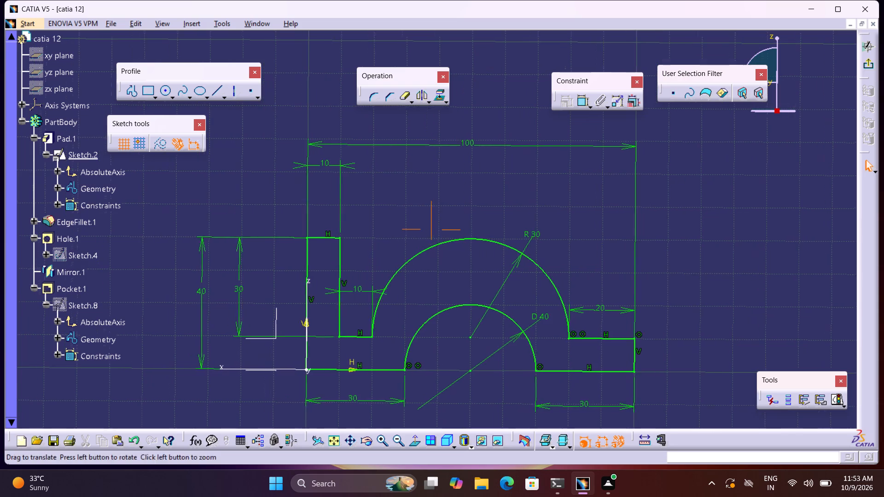
middle_drag(783, 286, 725, 273)
scroll(731, 277, up, 1)
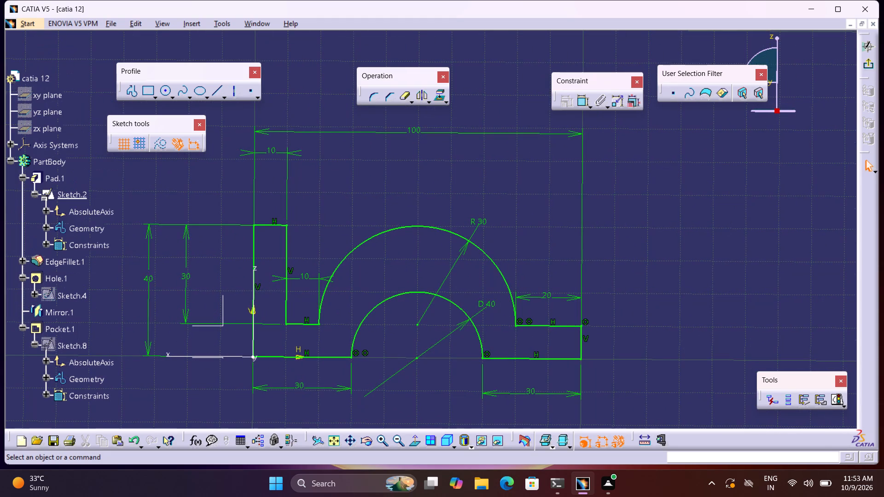
middle_drag(675, 280, 679, 305)
right_click(673, 280)
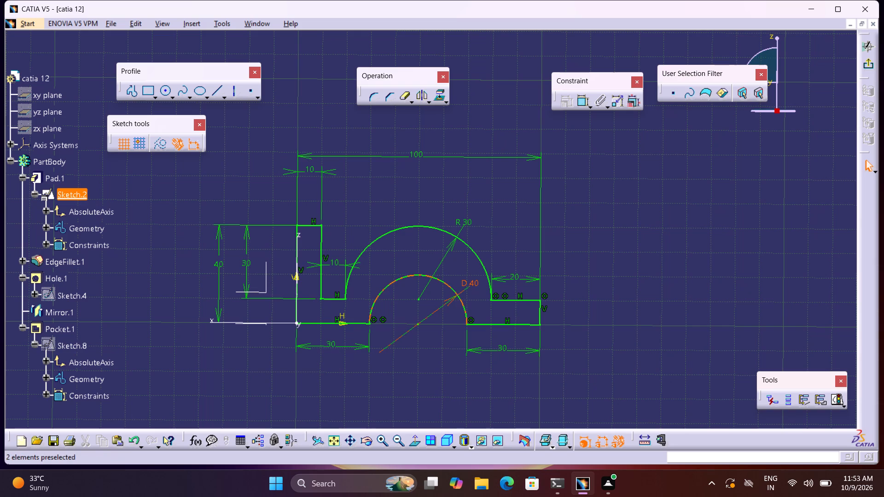
Reposition the D 40 dimension upright through the inner arc, with its label inside the arc at the base line.
drag(416, 327, 430, 397)
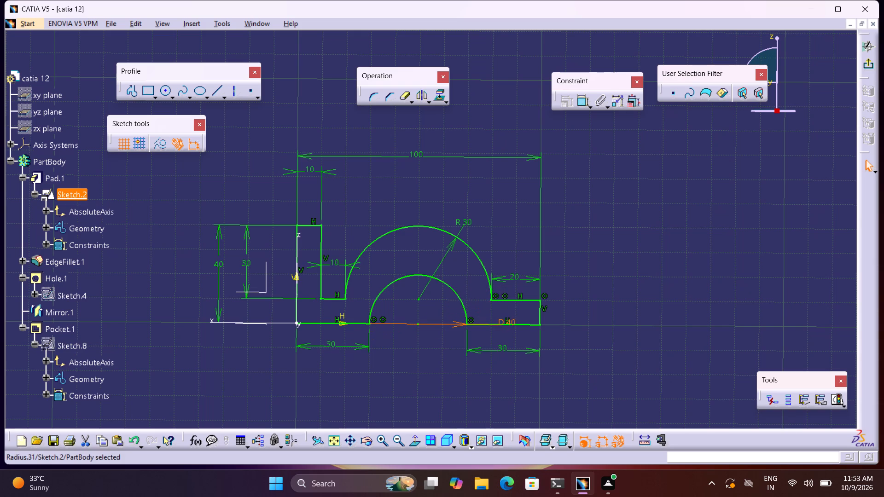
drag(430, 397, 445, 323)
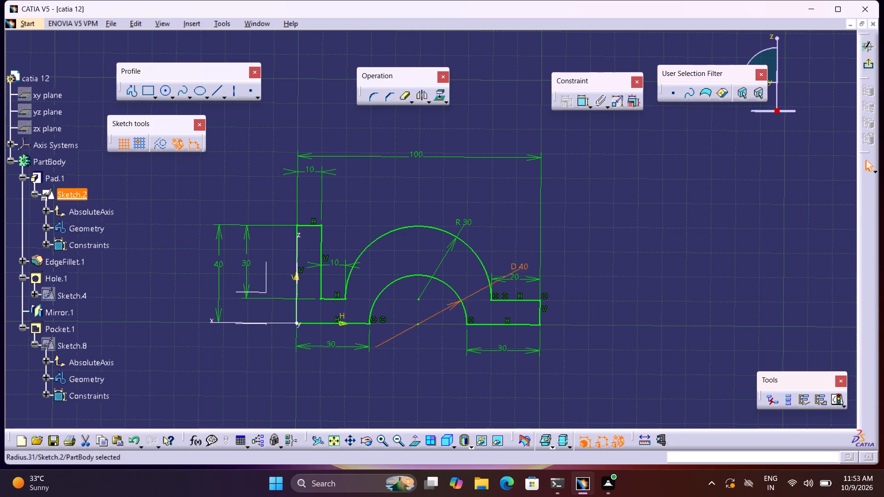
drag(445, 323, 363, 250)
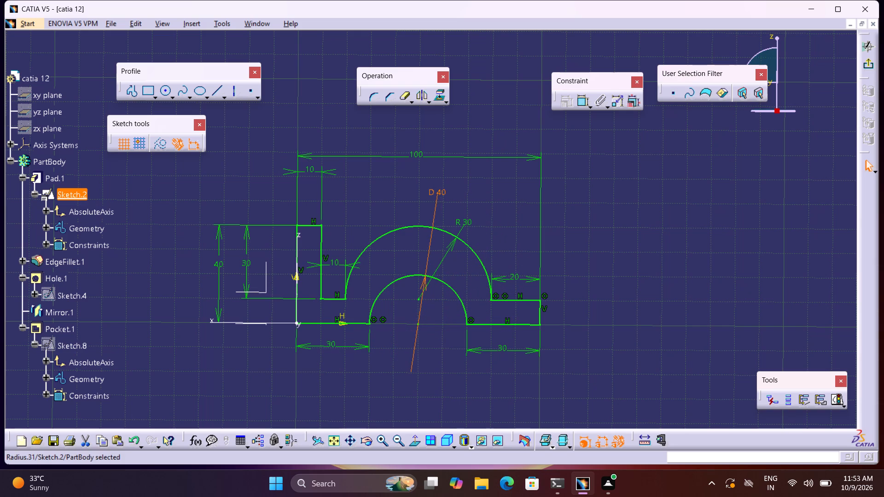
drag(363, 250, 338, 259)
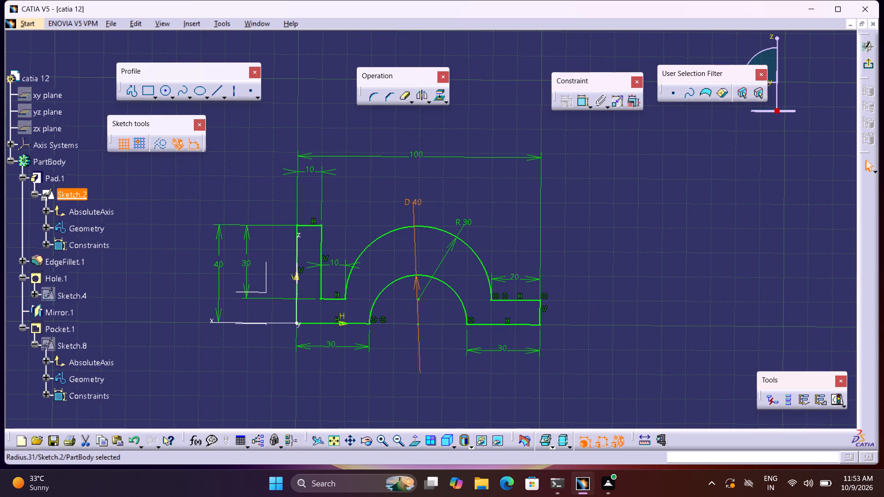
drag(338, 259, 348, 261)
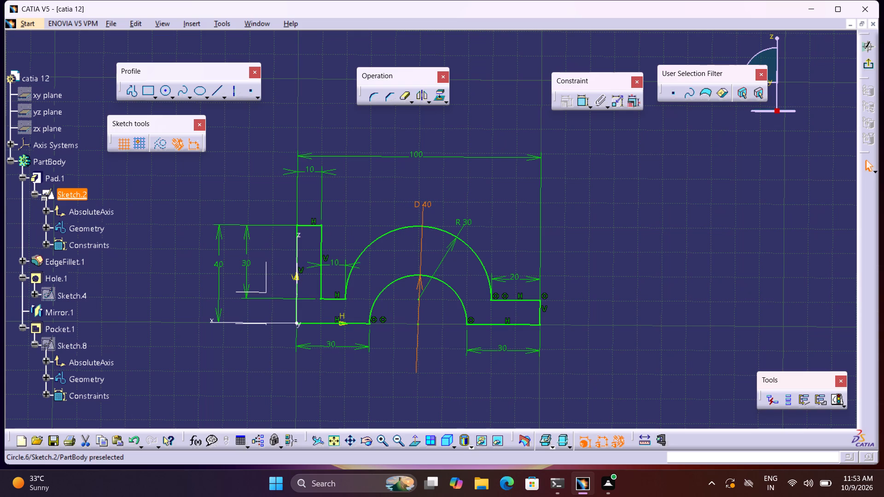
drag(430, 202, 486, 99)
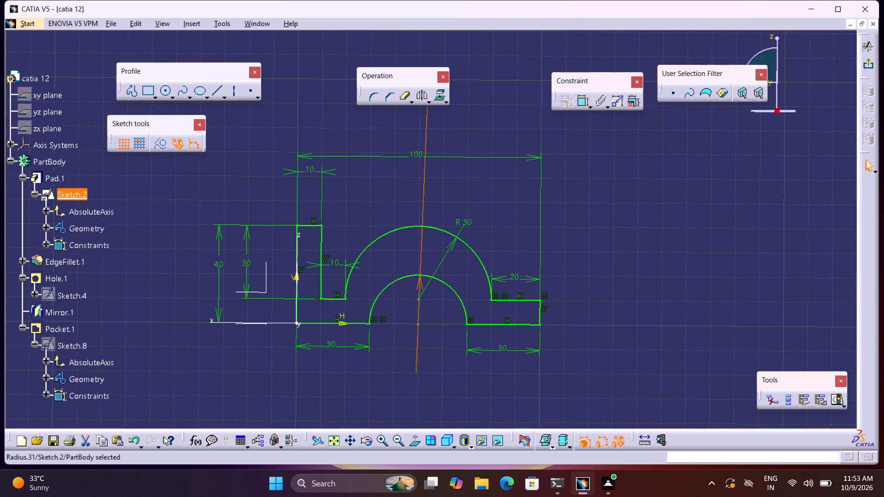
drag(486, 99, 471, 288)
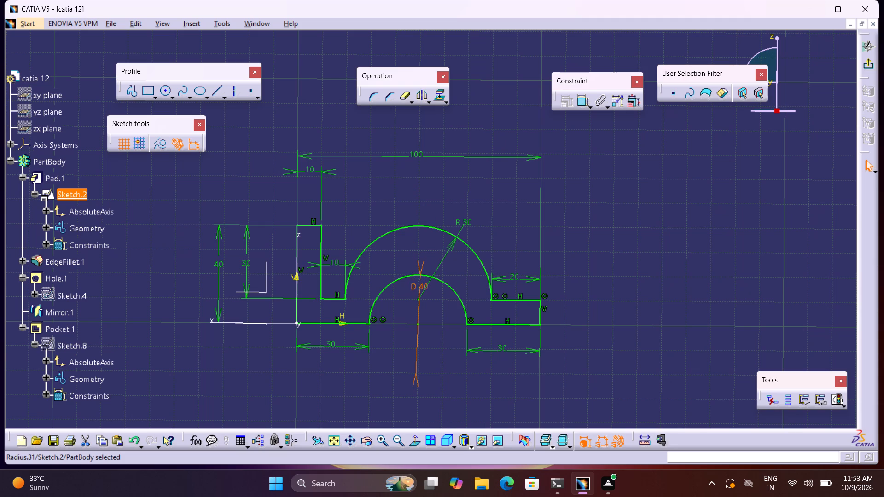
drag(471, 288, 420, 367)
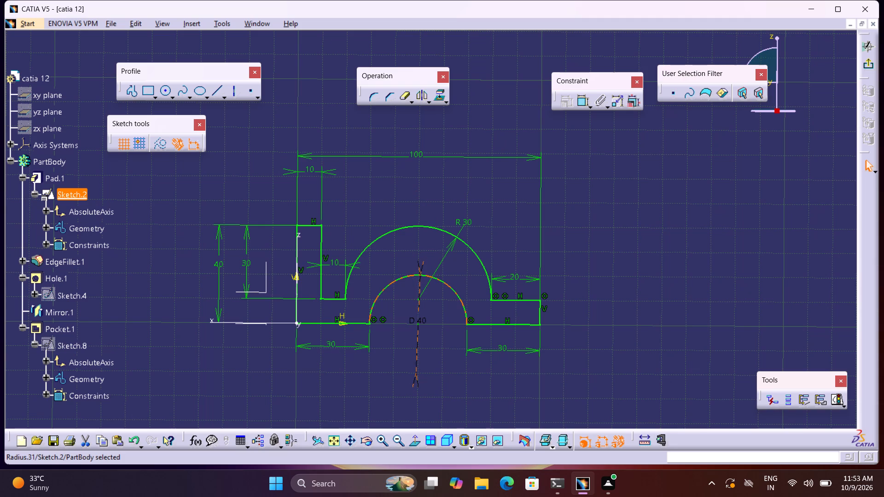
Reposition the R 30 dimension upright, with its label between the inner and outer arcs, and clear the selection.
drag(462, 224, 411, 220)
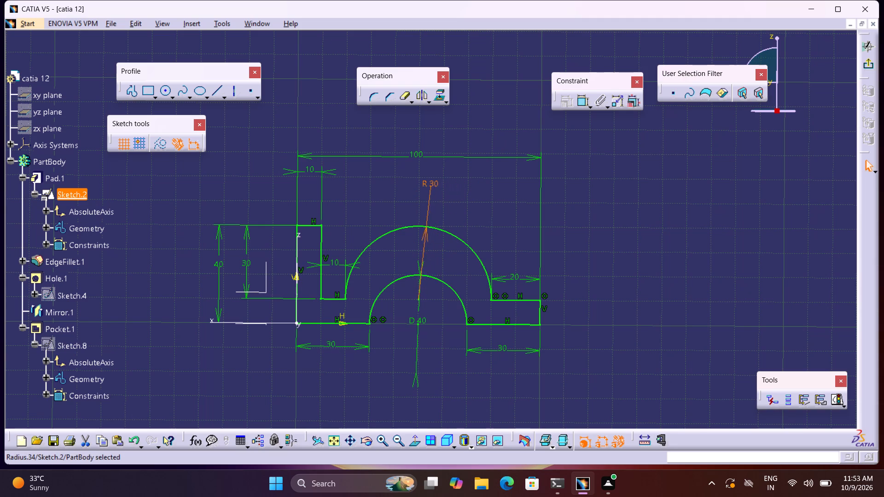
drag(411, 220, 406, 225)
drag(430, 185, 413, 277)
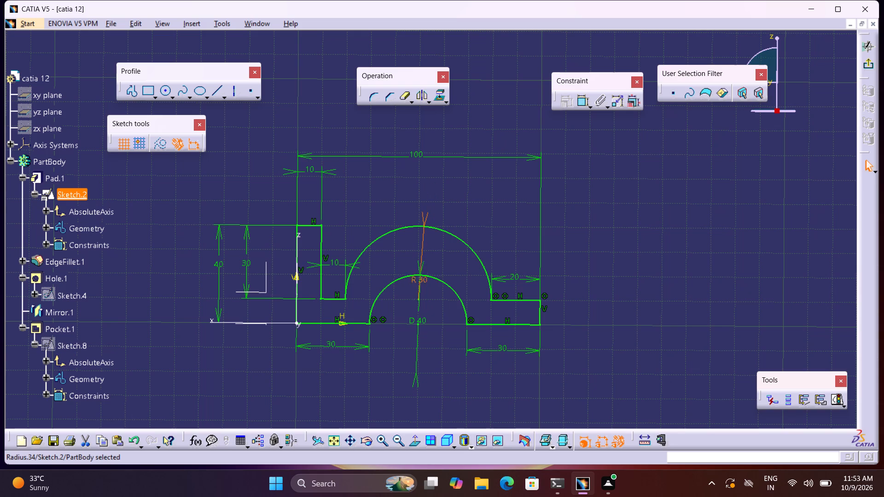
drag(413, 277, 411, 289)
drag(411, 289, 425, 248)
drag(425, 248, 427, 245)
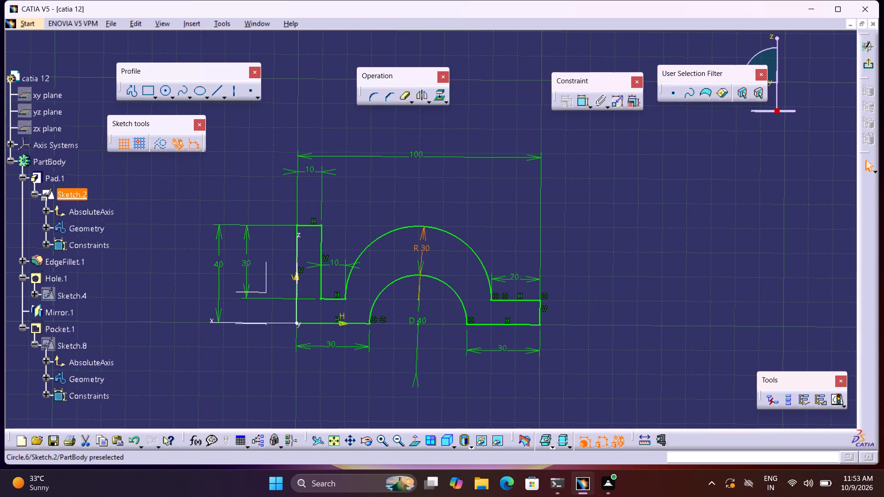
double_click(507, 216)
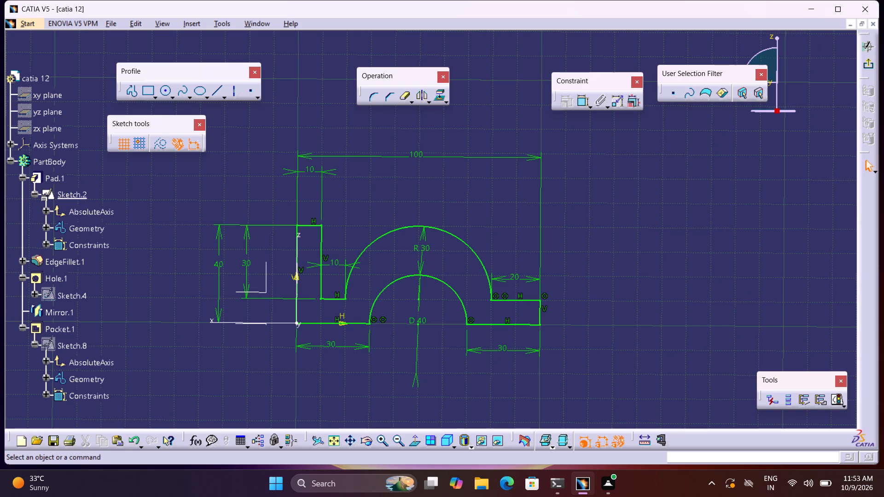
Move the 30 and 40 height dimensions closer to the upright's outer edge, keeping the 40 outermost.
drag(247, 293, 260, 301)
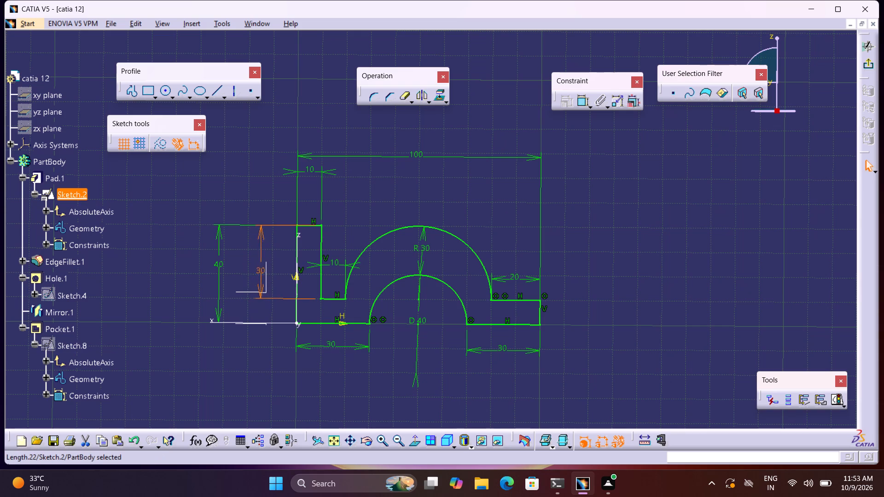
drag(260, 301, 278, 291)
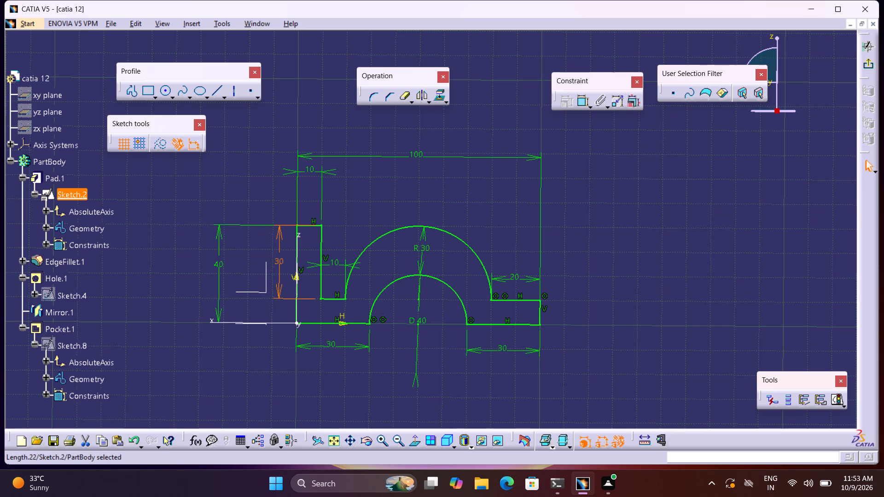
drag(278, 291, 282, 291)
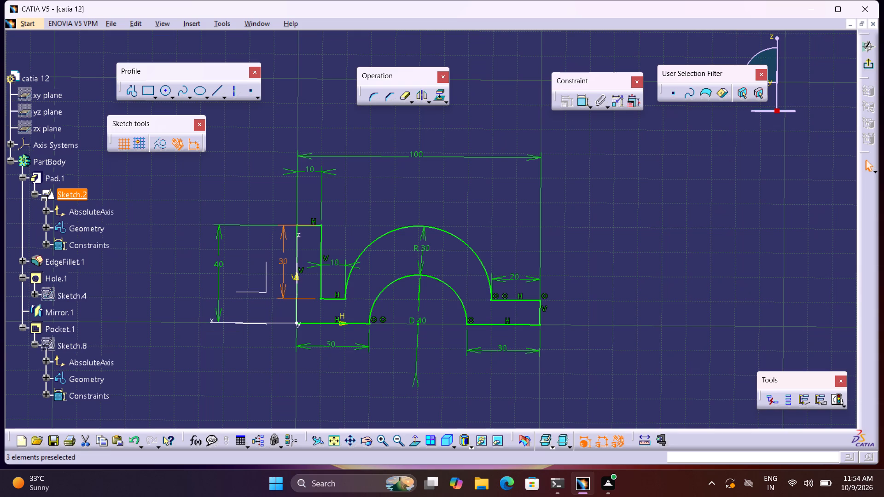
drag(220, 289, 225, 314)
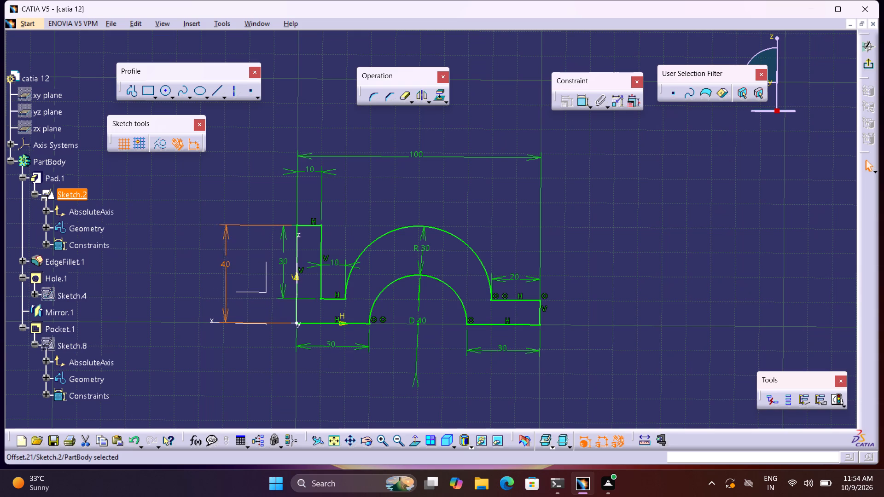
drag(225, 314, 242, 332)
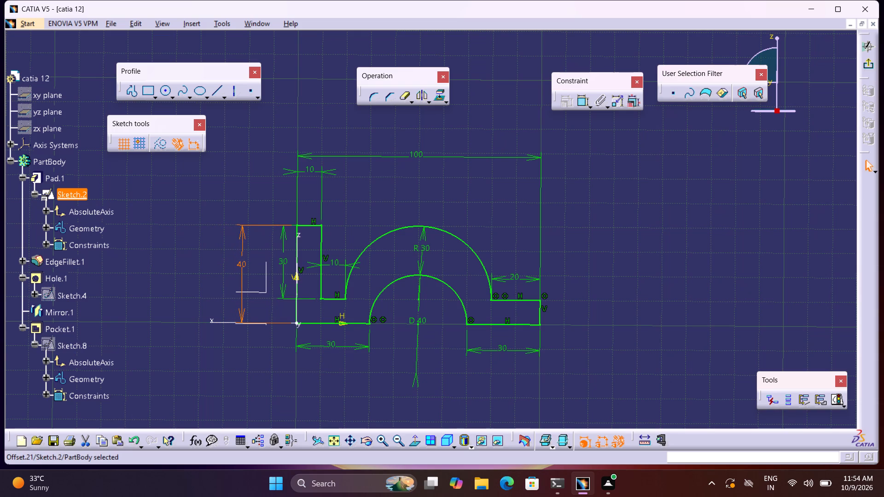
drag(242, 332, 254, 339)
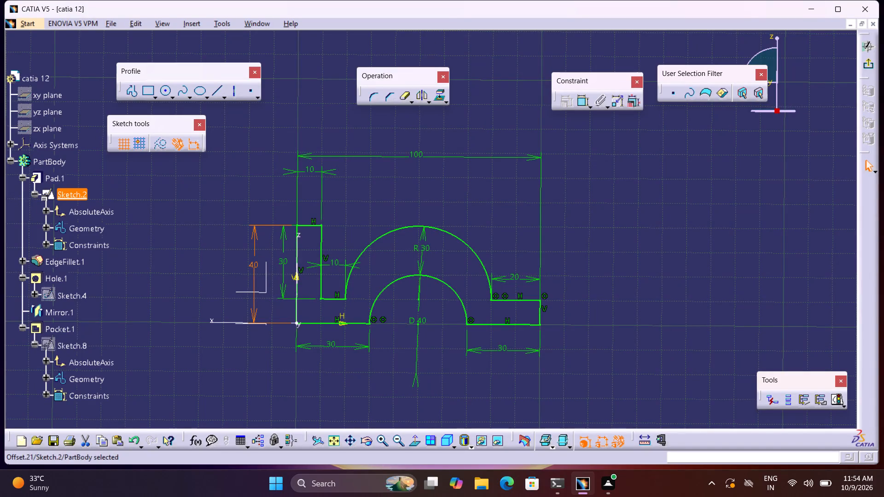
Adjust the placement of the 10 thickness dimension above the upright.
drag(309, 171, 310, 148)
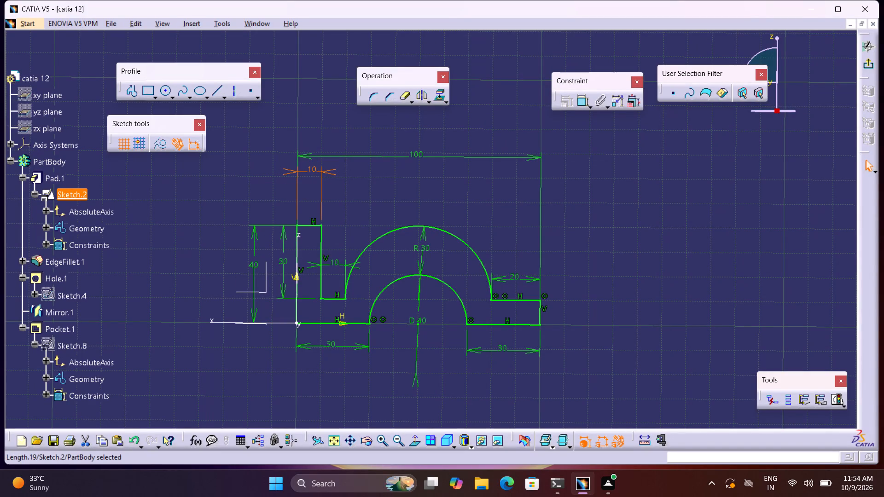
drag(310, 148, 309, 148)
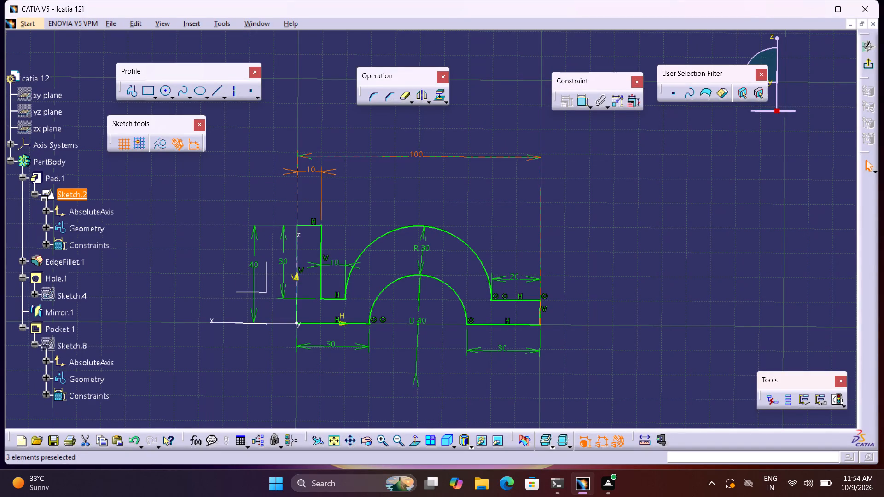
Lower the 100 overall length dimension to just above the outer arc and centre its label over the profile.
drag(314, 157, 332, 213)
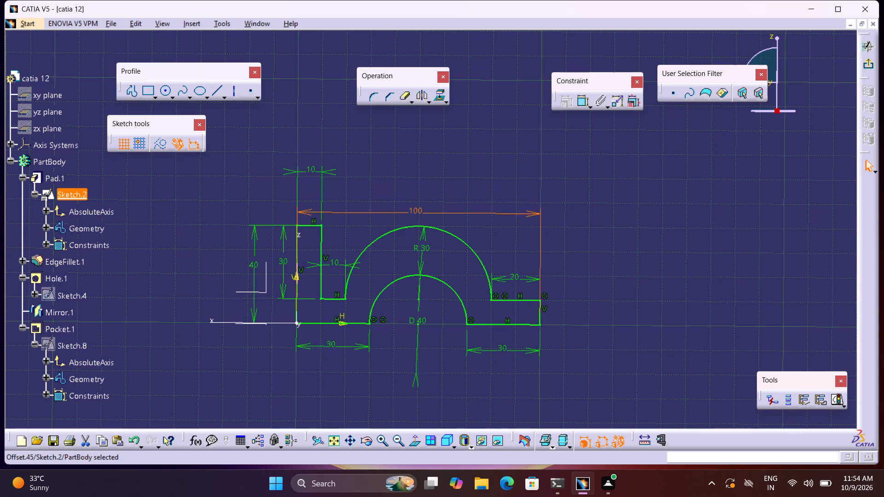
drag(332, 213, 334, 218)
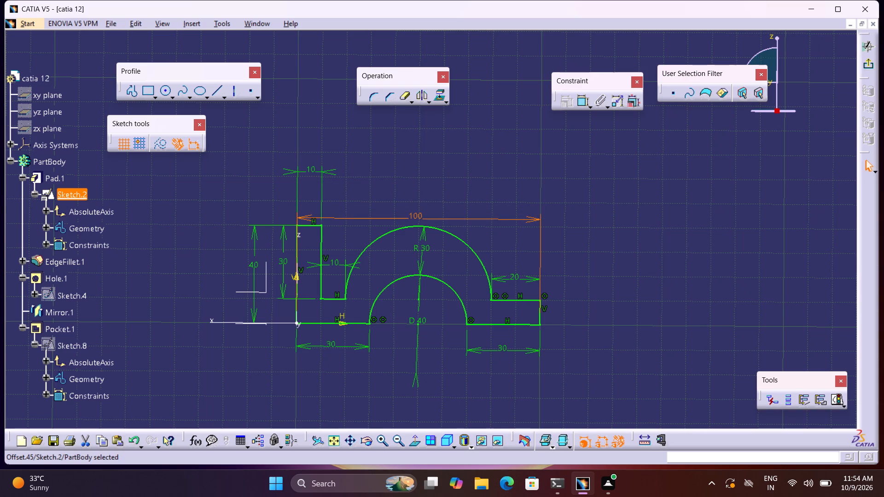
drag(334, 218, 333, 216)
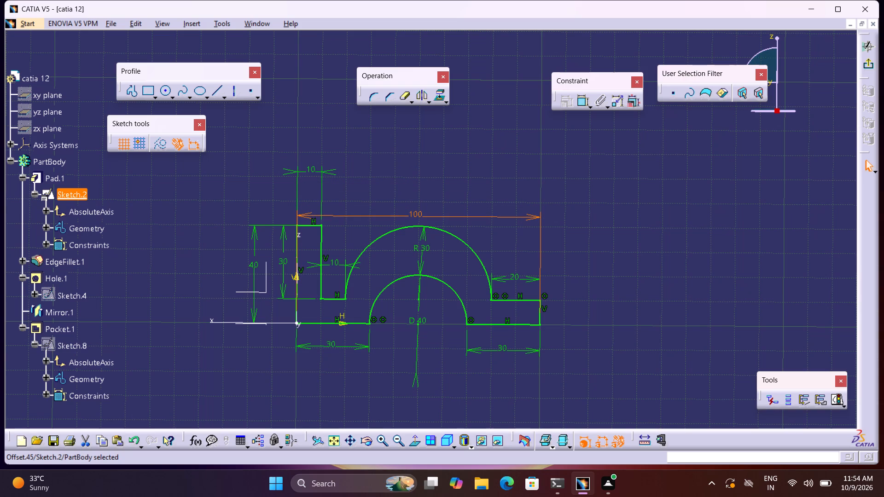
drag(333, 216, 333, 215)
click(415, 215)
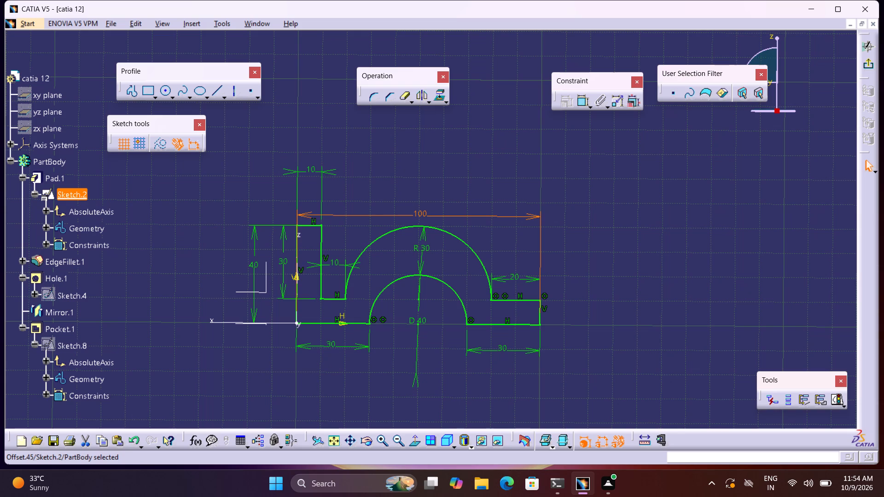
Raise the 20 flange length dimension slightly higher above the flange beside the outer arc.
drag(515, 281, 516, 258)
drag(518, 263, 526, 296)
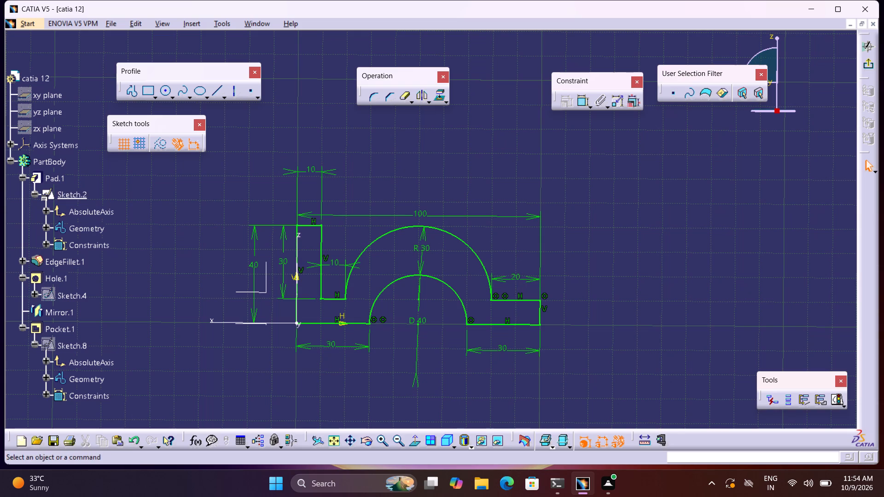
drag(518, 278, 518, 258)
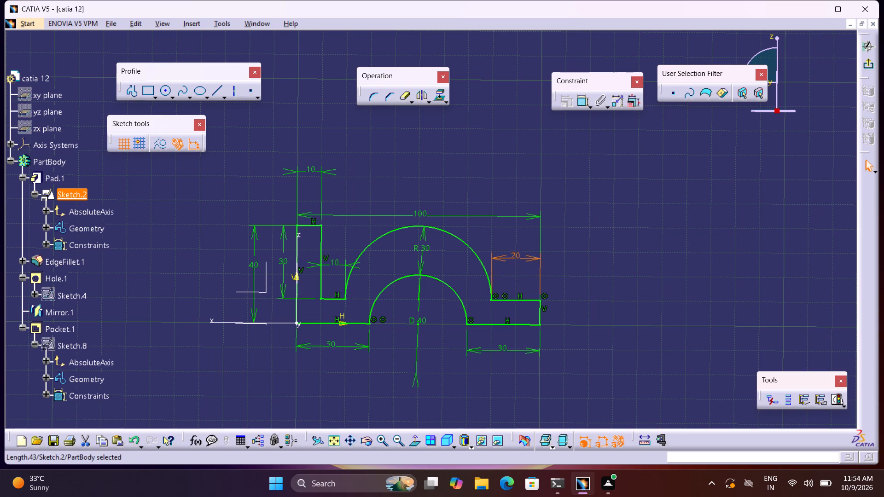
Raise the 20 flange length dimension to just below the 100 overall length dimension.
drag(518, 258, 512, 235)
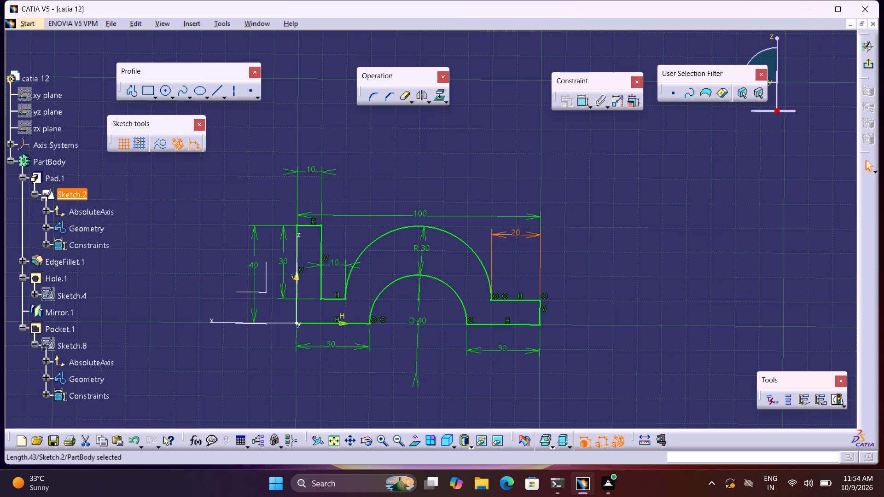
click(514, 231)
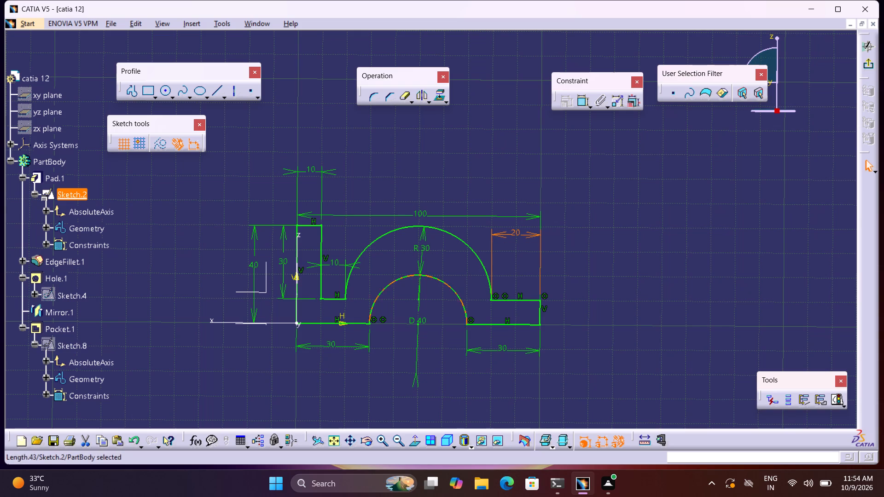
Raise the 10 dimension between the upright and the outer arc to just below the upright's top edge.
click(335, 263)
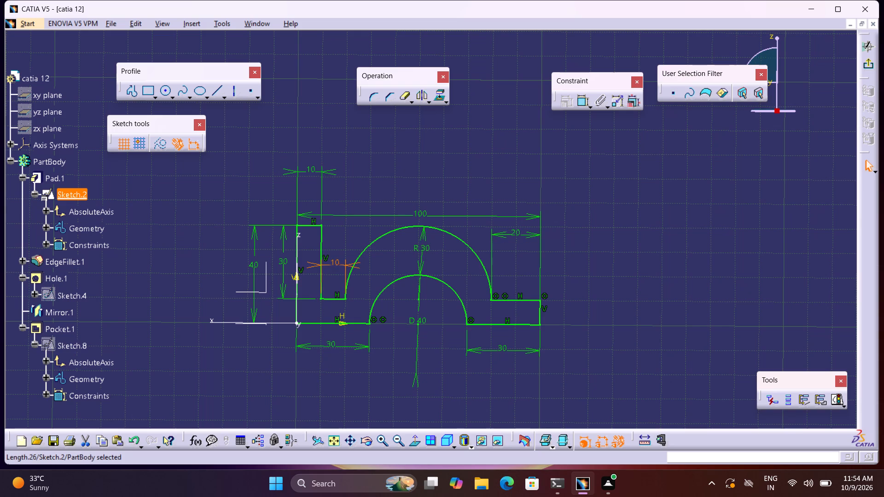
drag(343, 267, 343, 273)
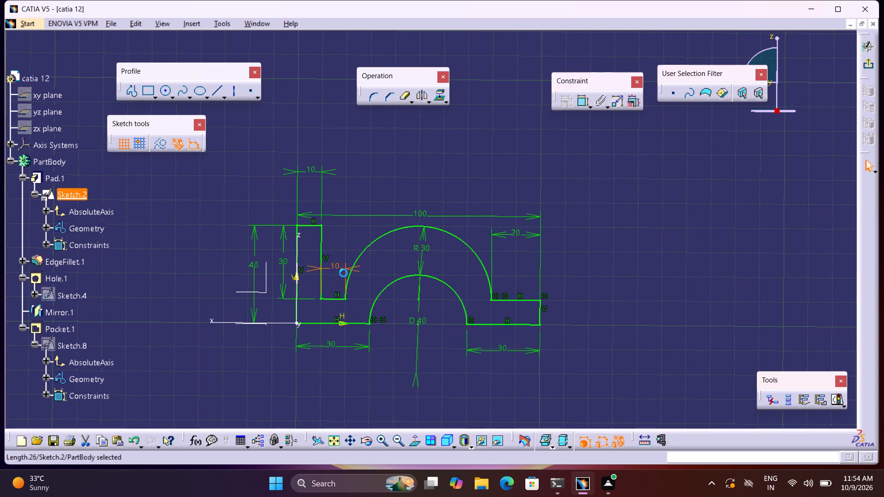
drag(343, 273, 348, 237)
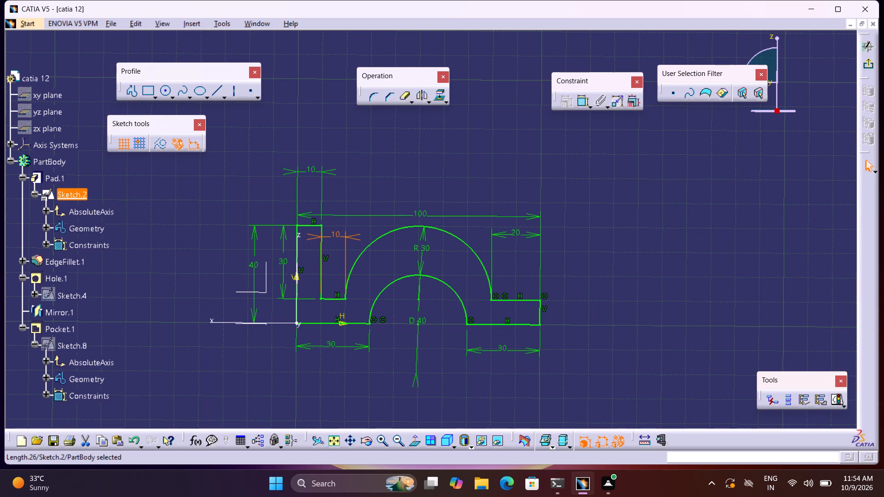
drag(348, 237, 353, 239)
click(413, 191)
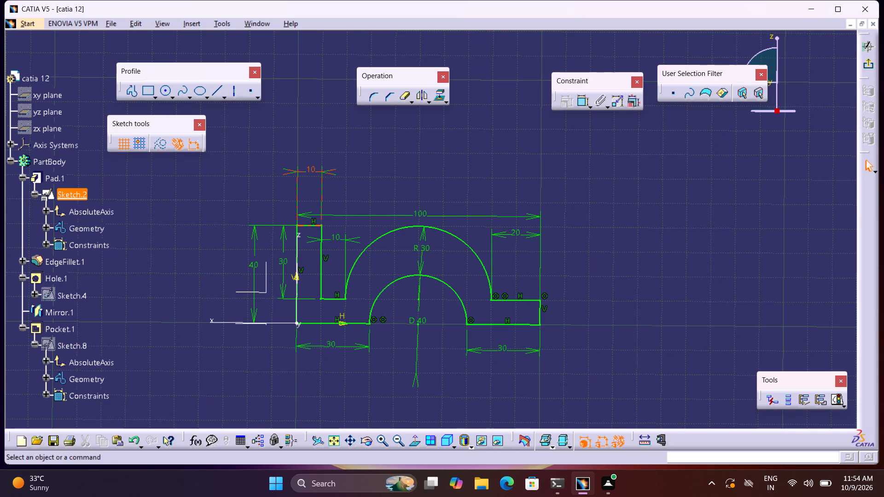
Lower the 10 thickness dimension of the upright to just above the 100 overall length dimension.
drag(327, 172, 331, 195)
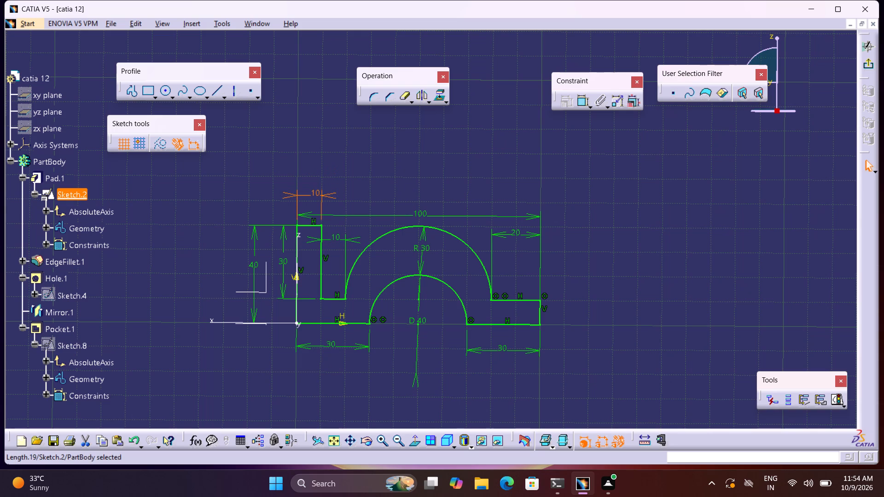
drag(331, 195, 326, 202)
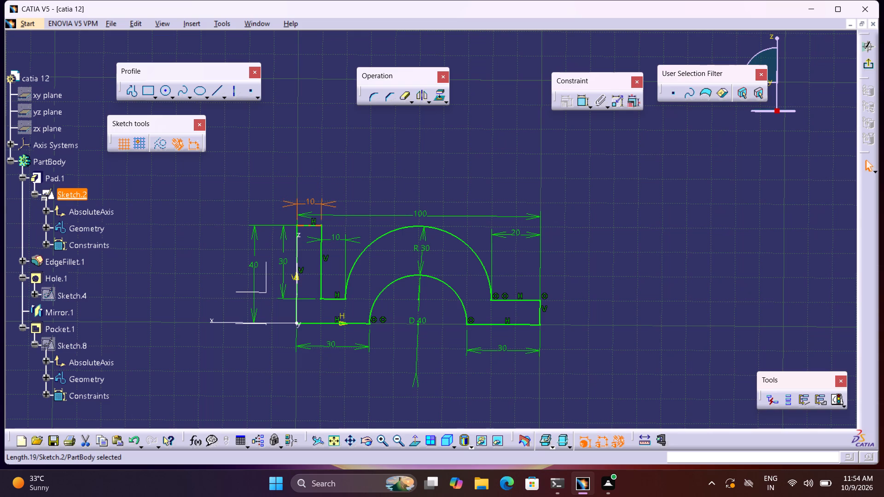
click(376, 190)
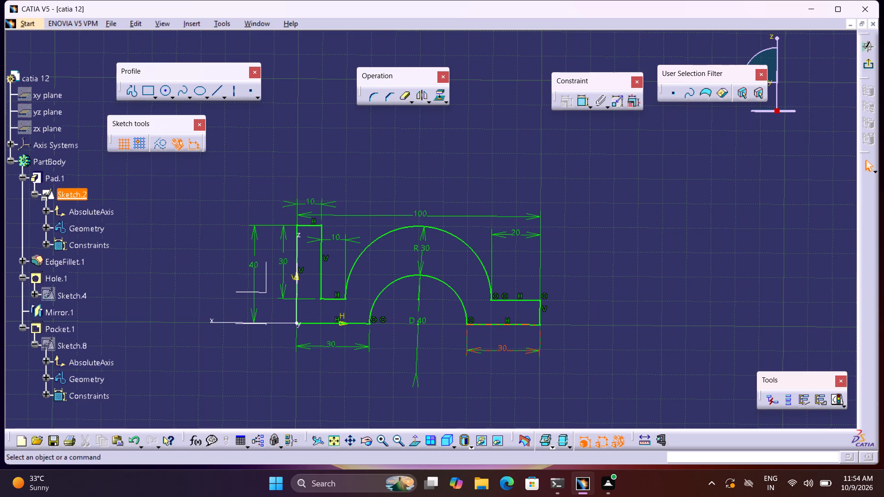
Move both 30 base dimensions closer to the bottom edges, level with each other, with their labels centred.
drag(537, 350, 541, 341)
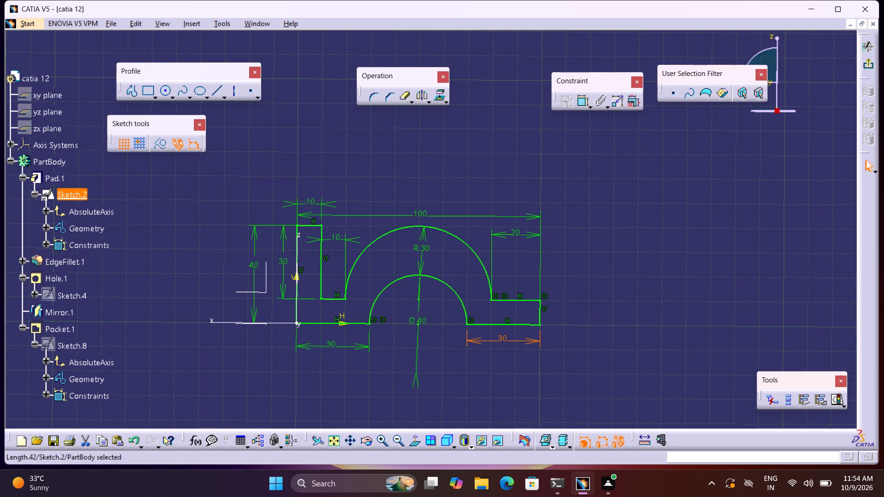
drag(361, 346, 372, 337)
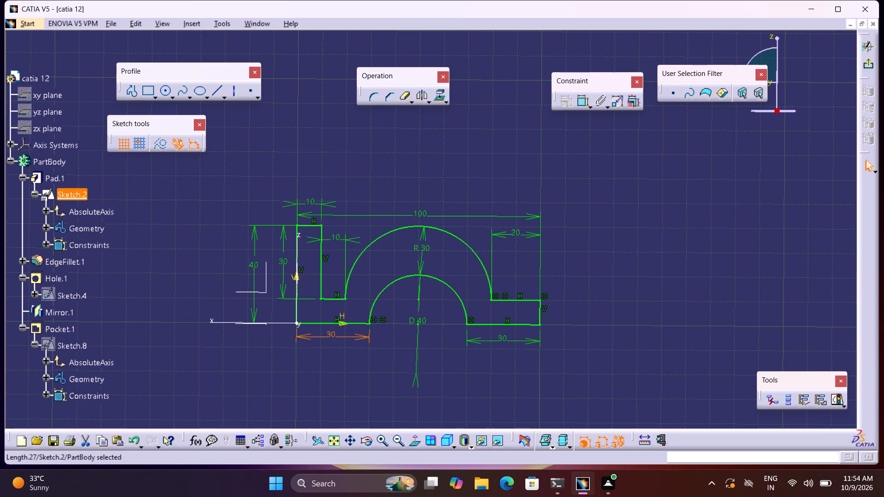
drag(372, 337, 384, 341)
drag(334, 338, 341, 343)
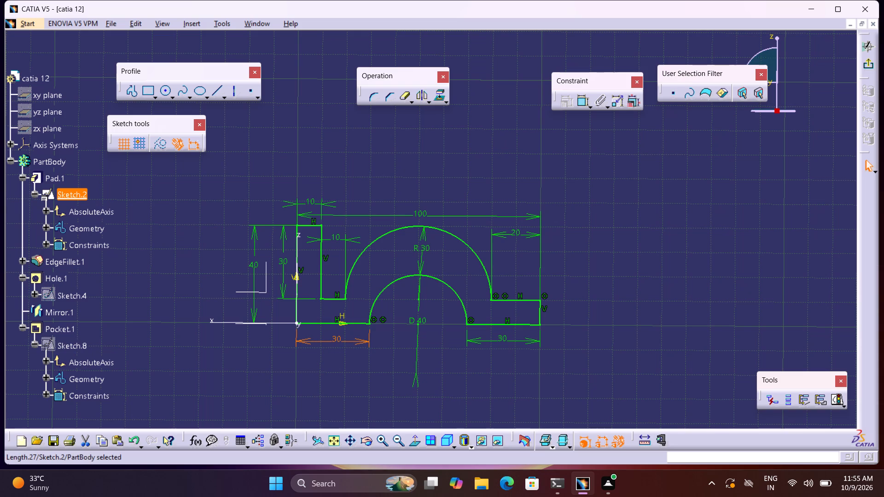
drag(341, 343, 340, 343)
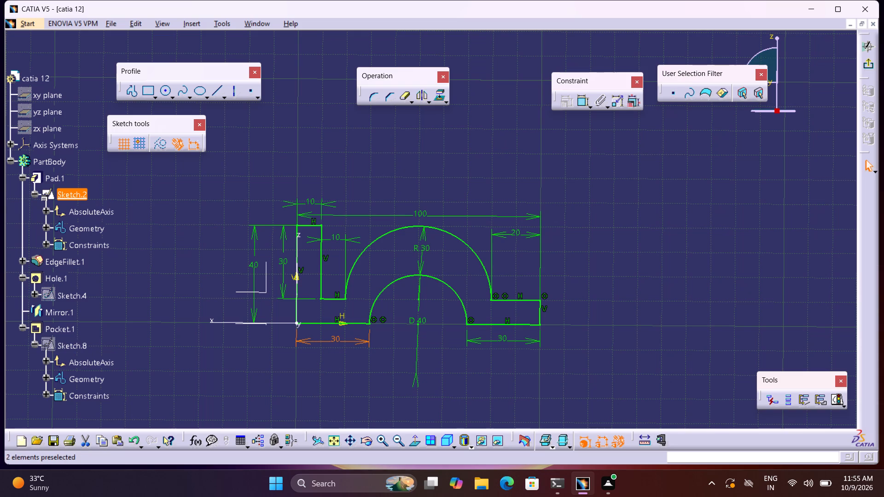
click(505, 338)
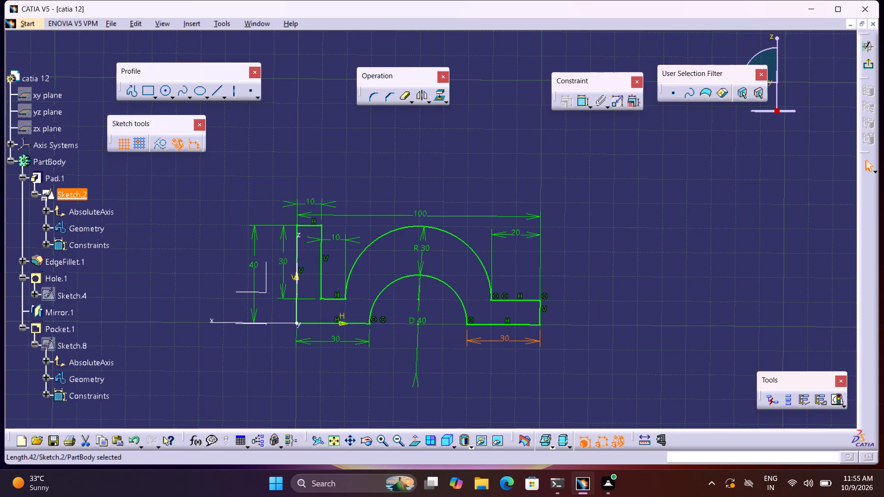
click(505, 355)
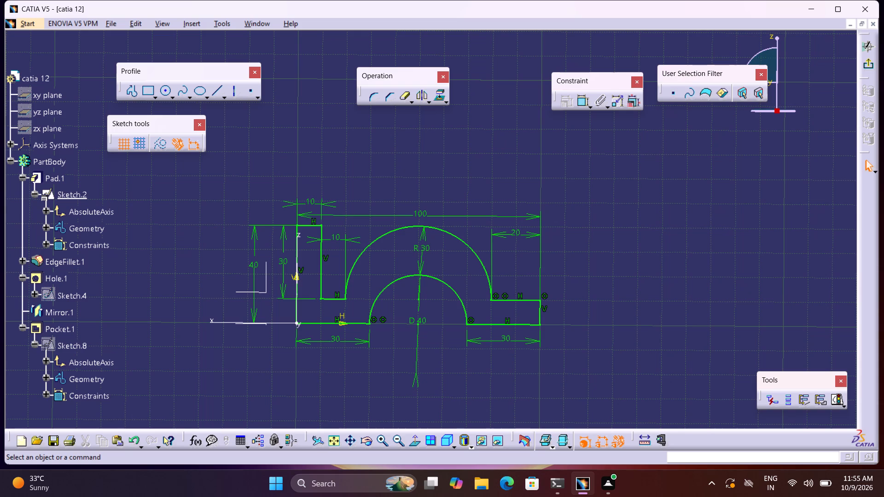
Lower the 20 flange length dimension slightly to line up with the 10 dimension beside the upright.
drag(532, 235, 535, 242)
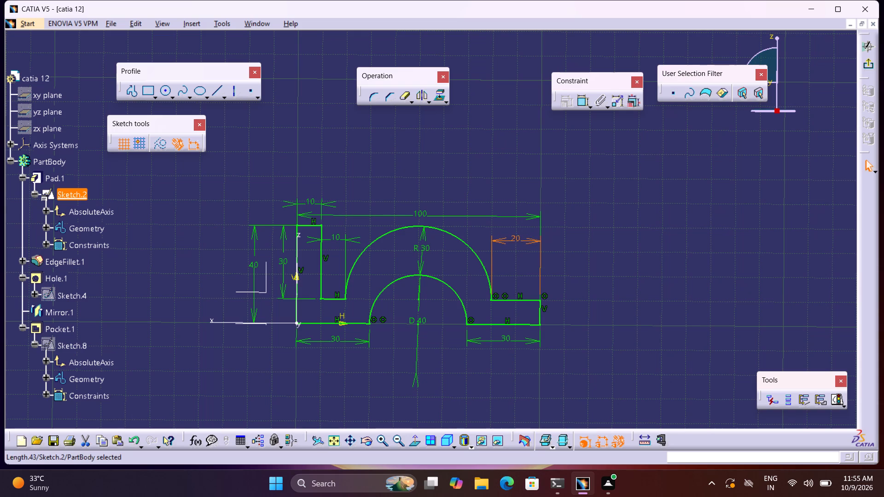
drag(535, 242, 535, 242)
click(535, 242)
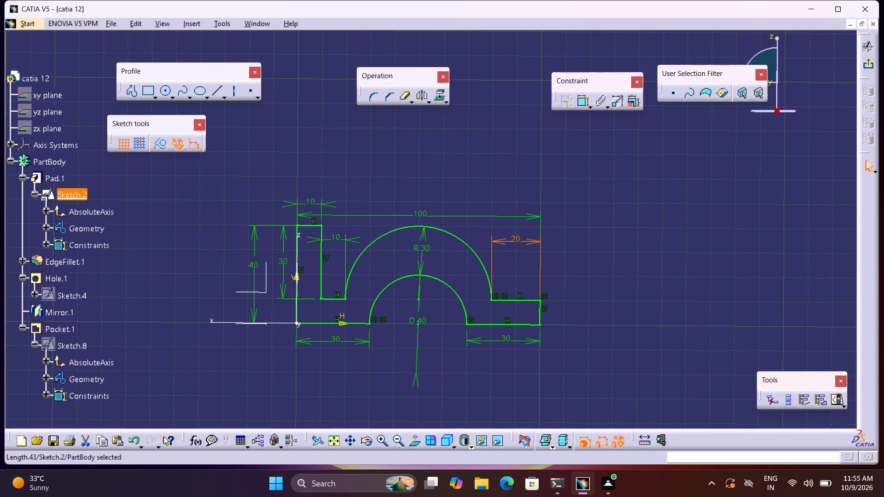
click(585, 240)
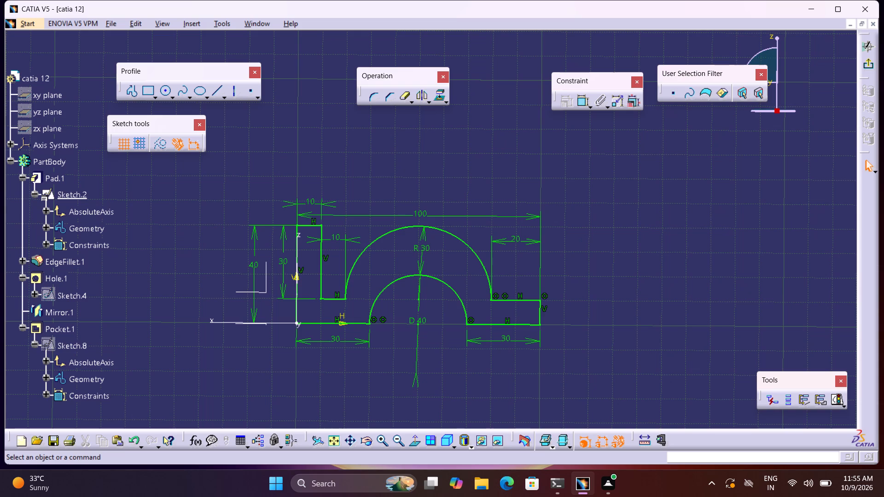
Check the profile sketch's solving status and review its diagnostic and geometry results in Sketch Analysis, then close the analysis.
middle_drag(602, 267, 605, 277)
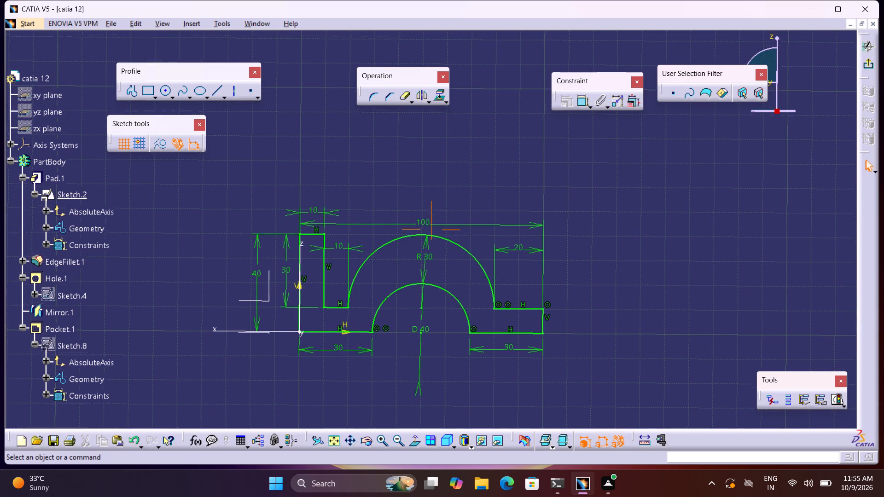
middle_drag(605, 277, 605, 279)
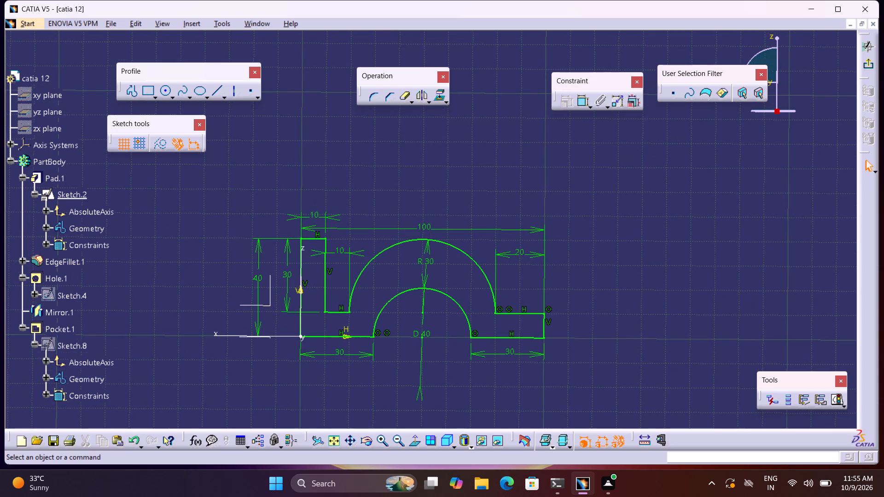
click(833, 404)
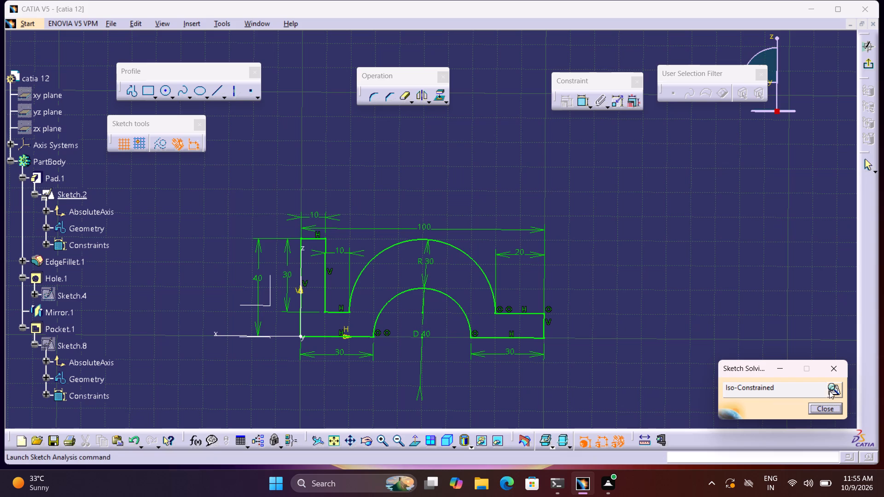
click(830, 391)
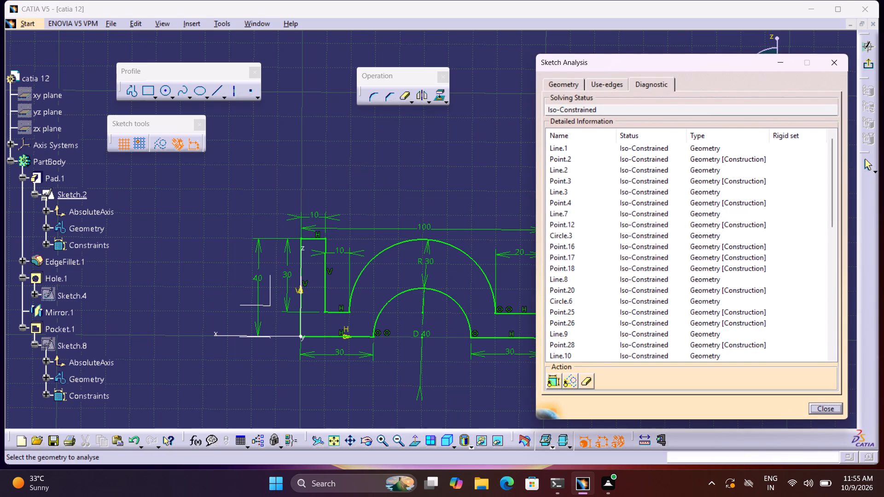
click(559, 84)
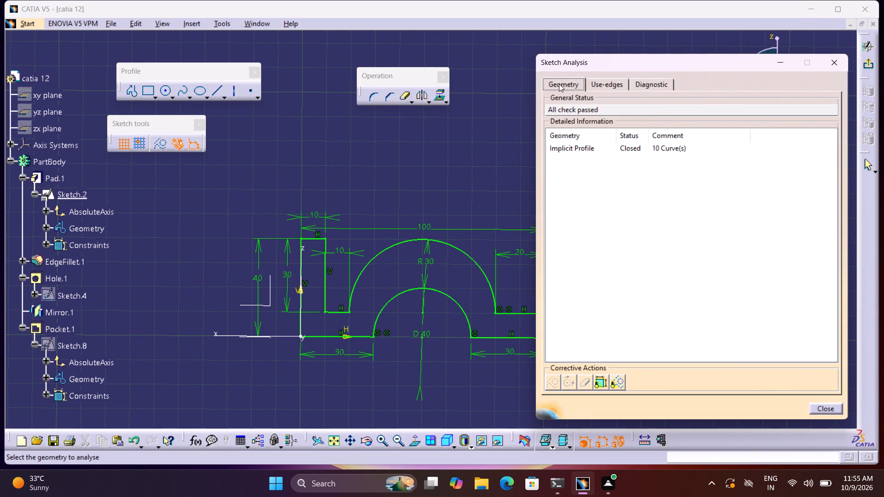
click(823, 414)
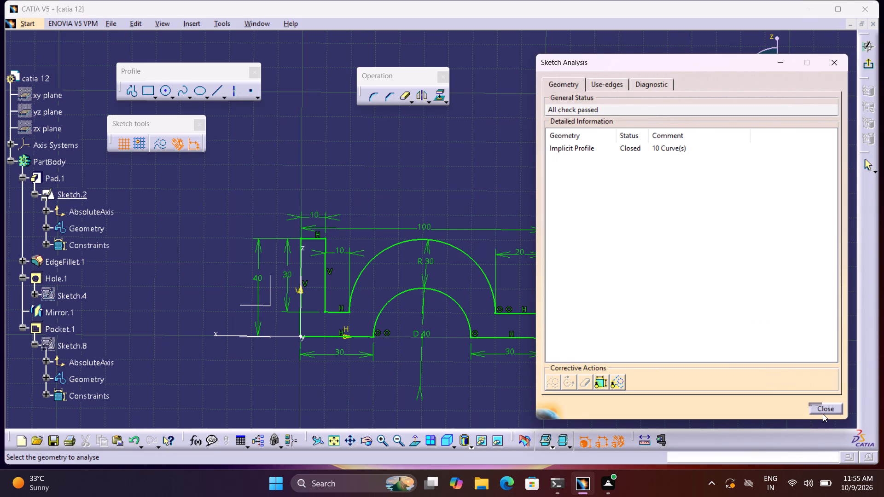
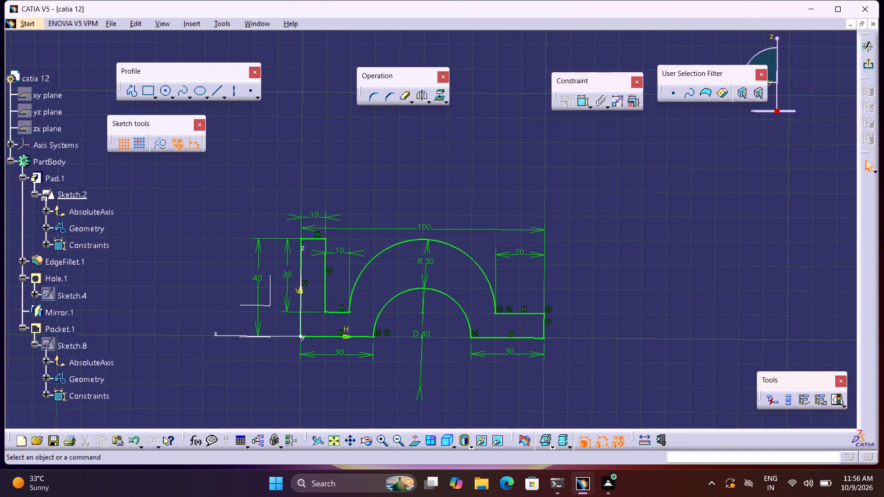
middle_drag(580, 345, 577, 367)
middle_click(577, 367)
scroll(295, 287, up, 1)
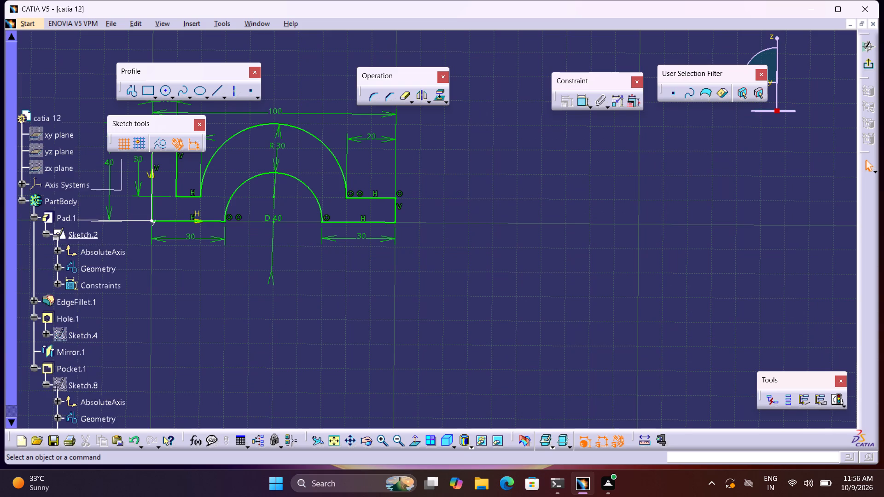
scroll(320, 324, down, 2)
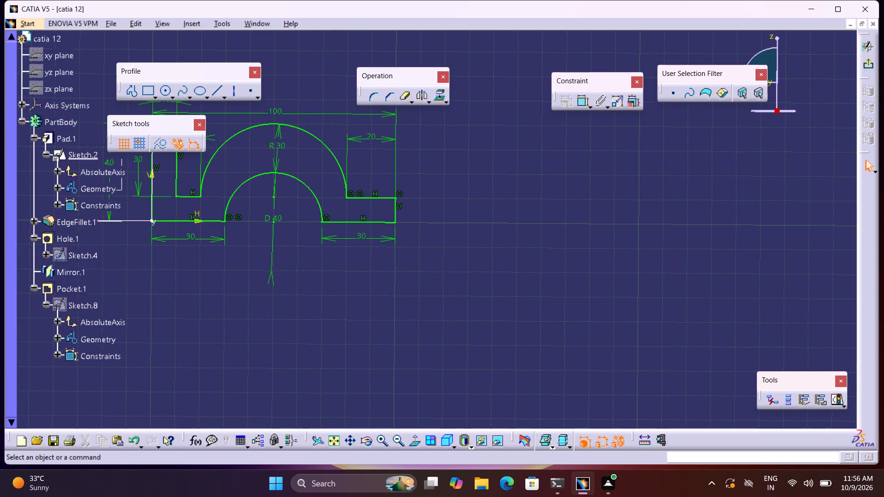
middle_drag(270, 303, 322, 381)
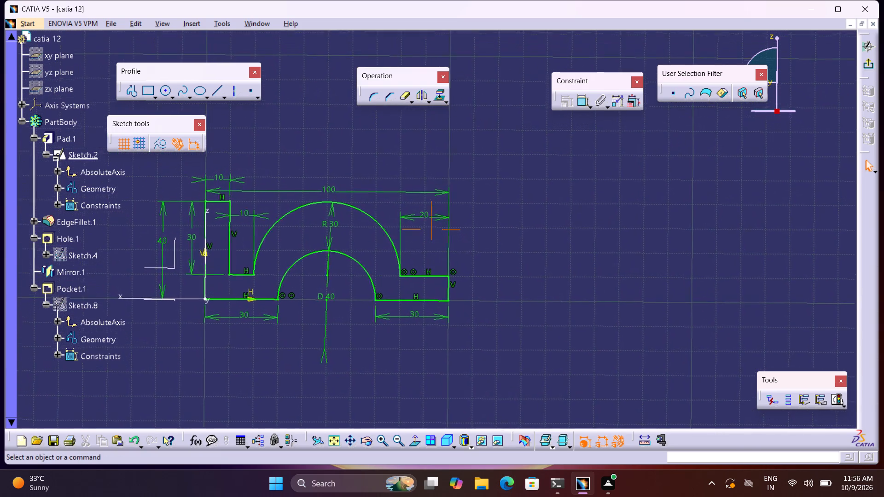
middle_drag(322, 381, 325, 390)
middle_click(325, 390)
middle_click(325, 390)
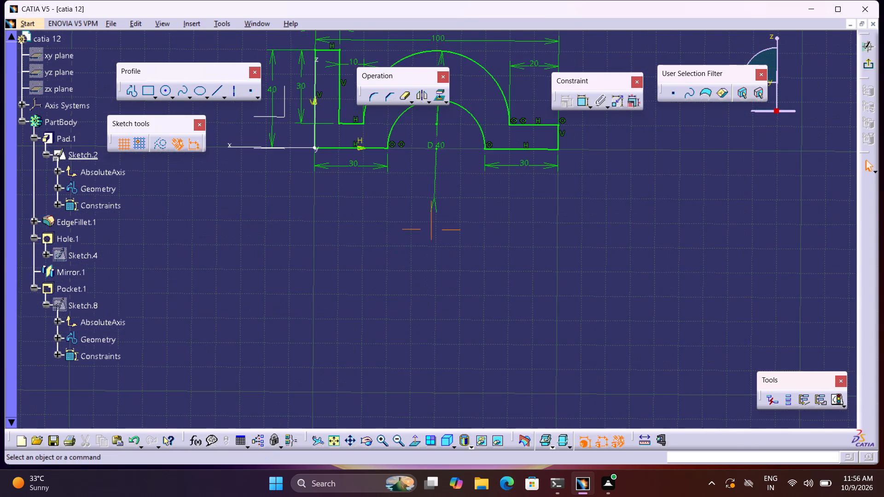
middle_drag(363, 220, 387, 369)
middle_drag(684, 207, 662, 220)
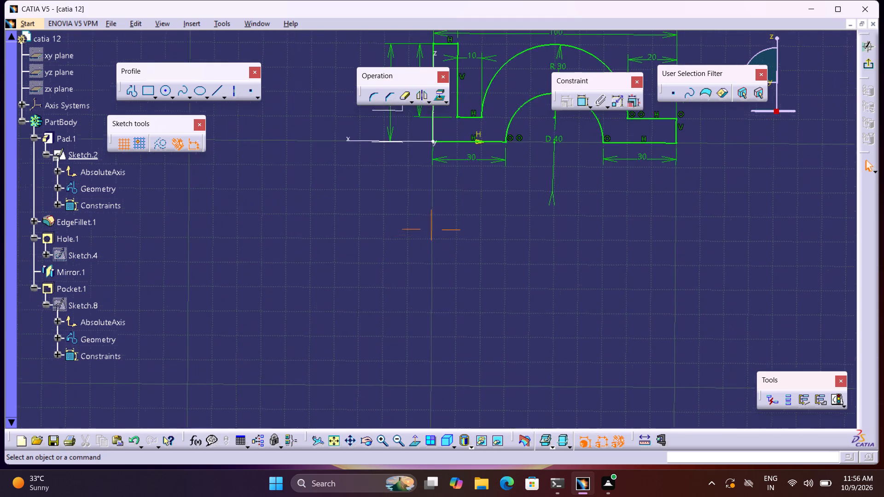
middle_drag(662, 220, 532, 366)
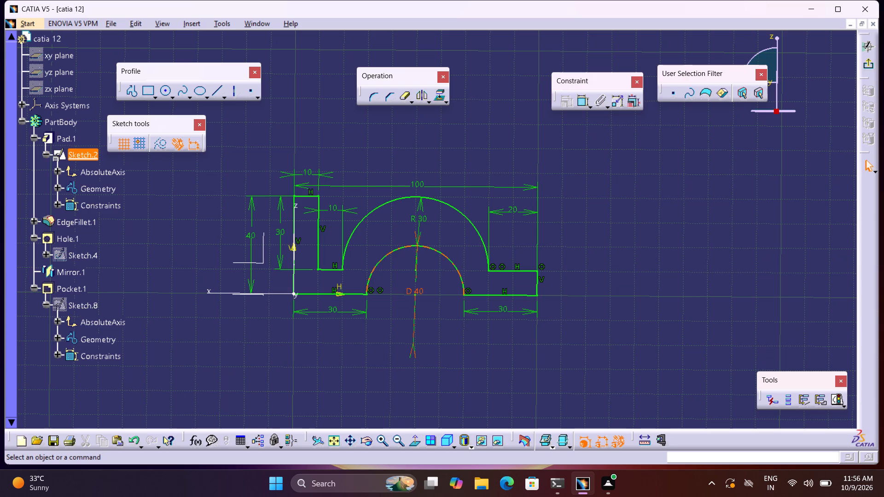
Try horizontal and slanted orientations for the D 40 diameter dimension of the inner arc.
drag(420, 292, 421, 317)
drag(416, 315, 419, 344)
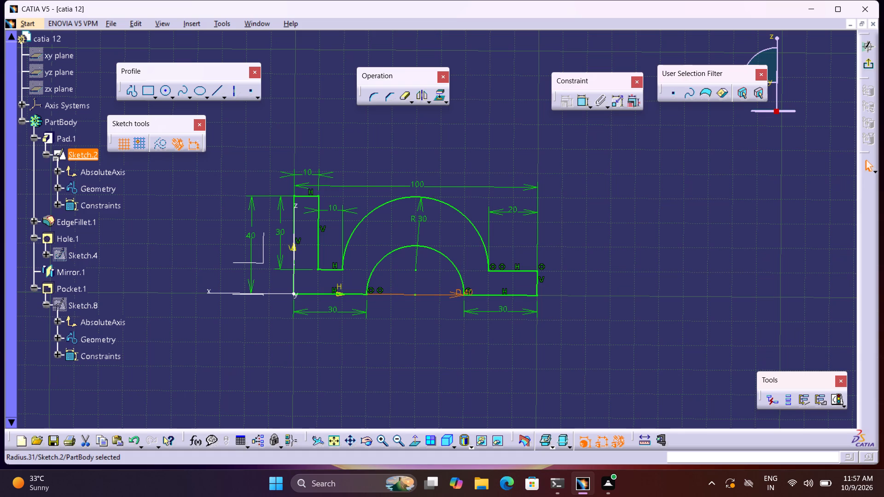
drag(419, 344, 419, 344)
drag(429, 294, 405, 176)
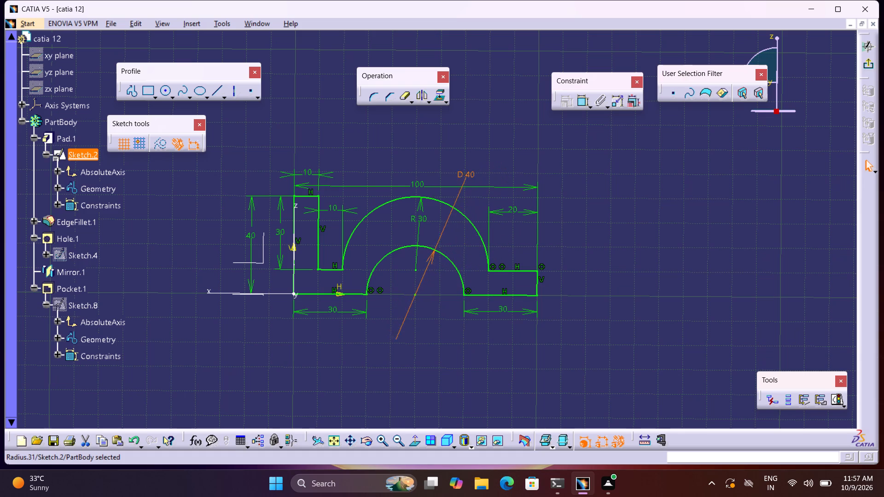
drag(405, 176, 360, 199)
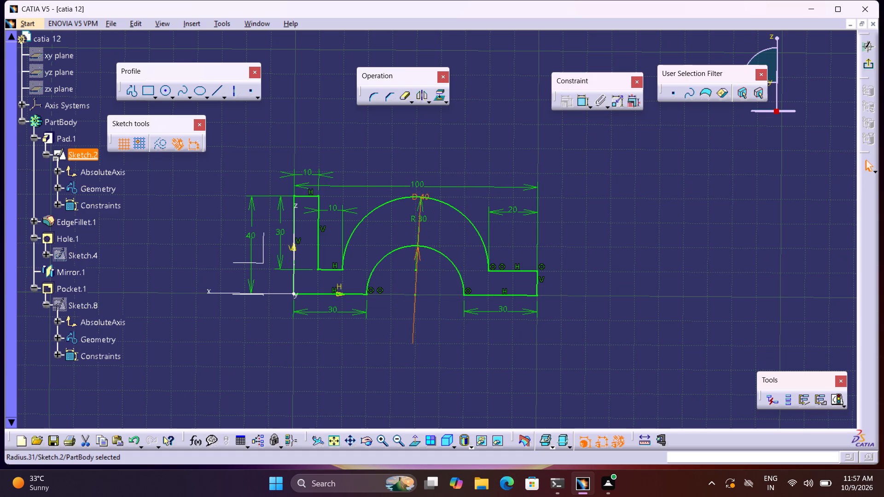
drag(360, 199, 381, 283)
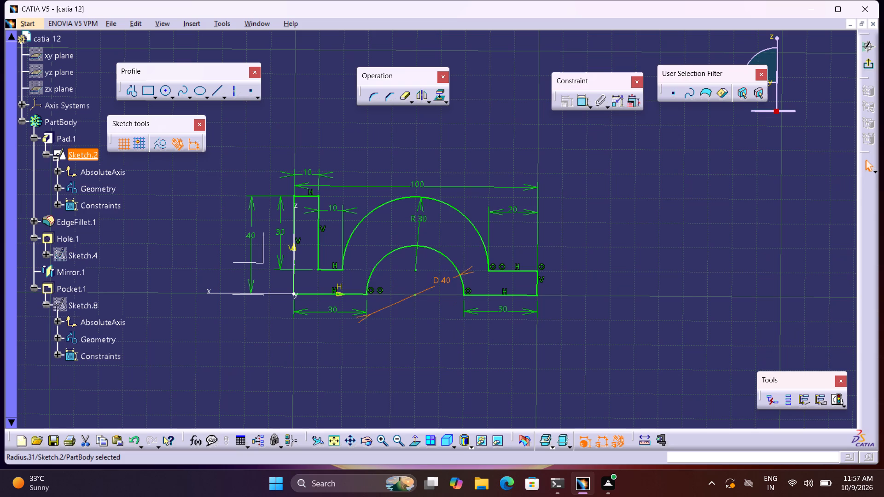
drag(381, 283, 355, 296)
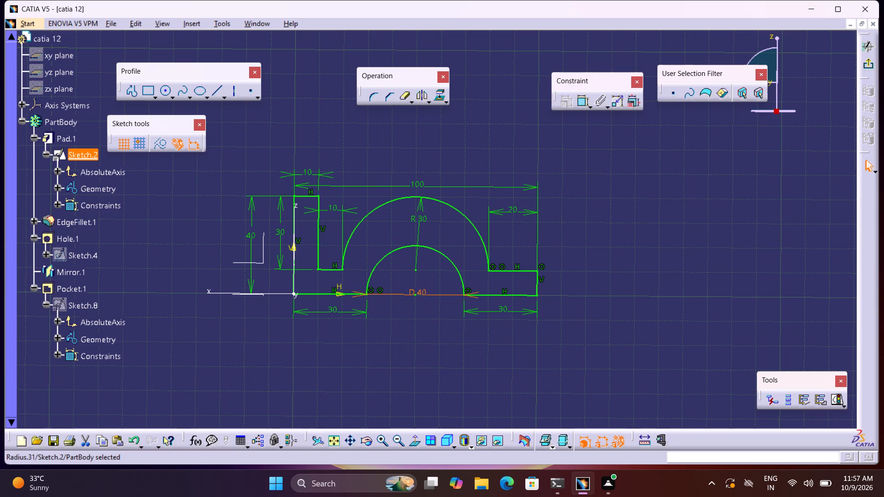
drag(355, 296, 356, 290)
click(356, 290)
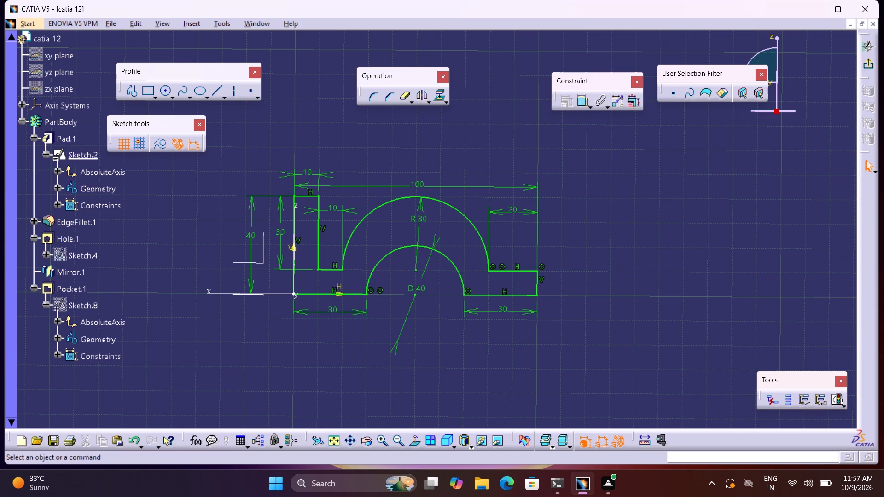
Orient the inner arc's D 40 dimension nearly vertically, with its label at the arc's centre.
drag(426, 267, 421, 267)
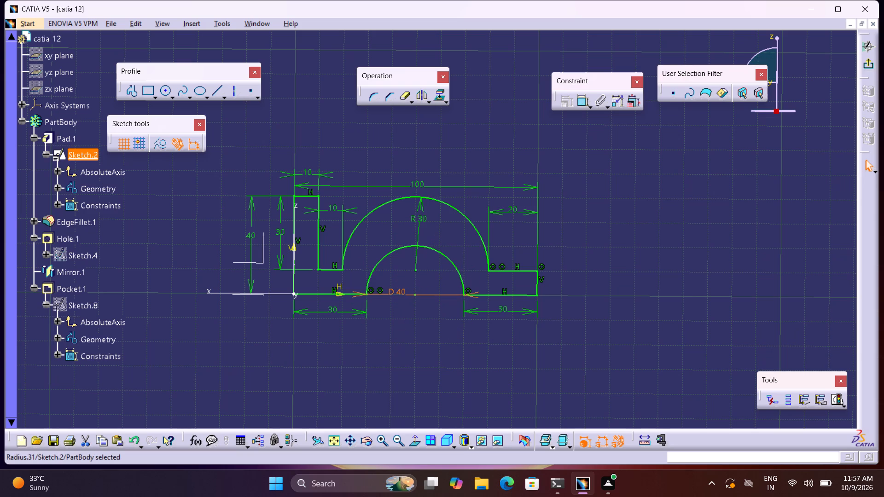
drag(421, 267, 437, 248)
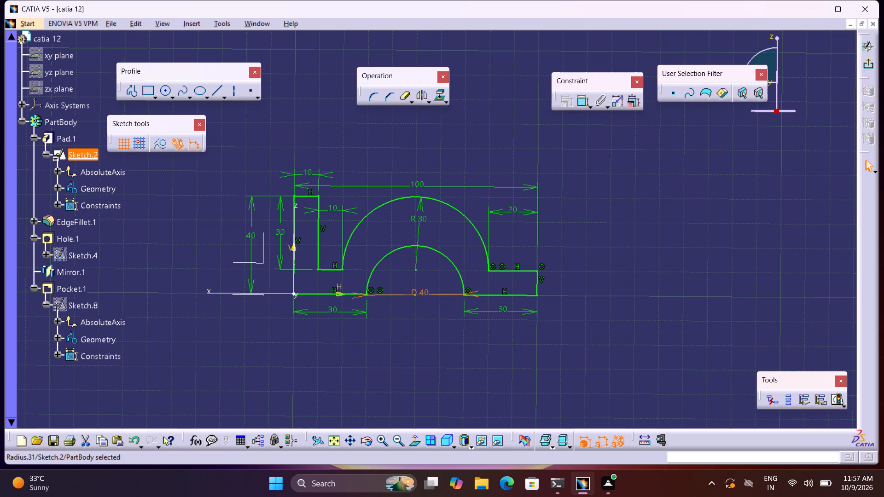
drag(437, 248, 440, 230)
drag(425, 271, 425, 272)
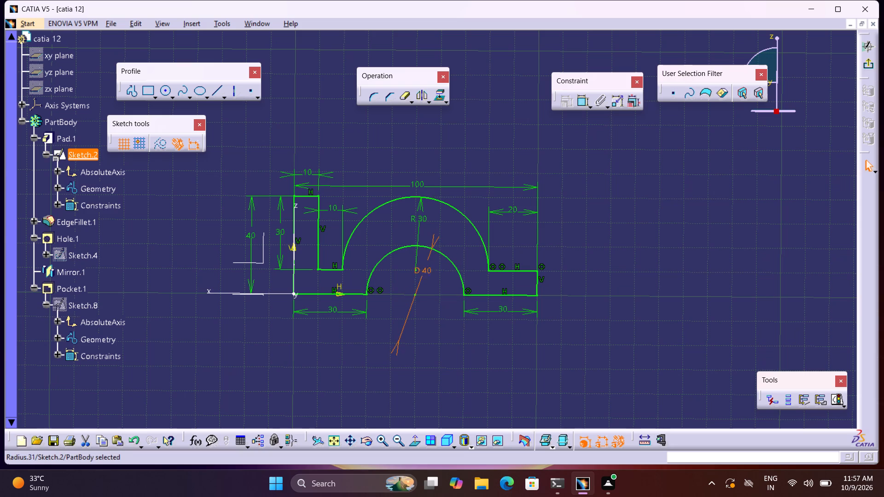
drag(425, 272, 419, 294)
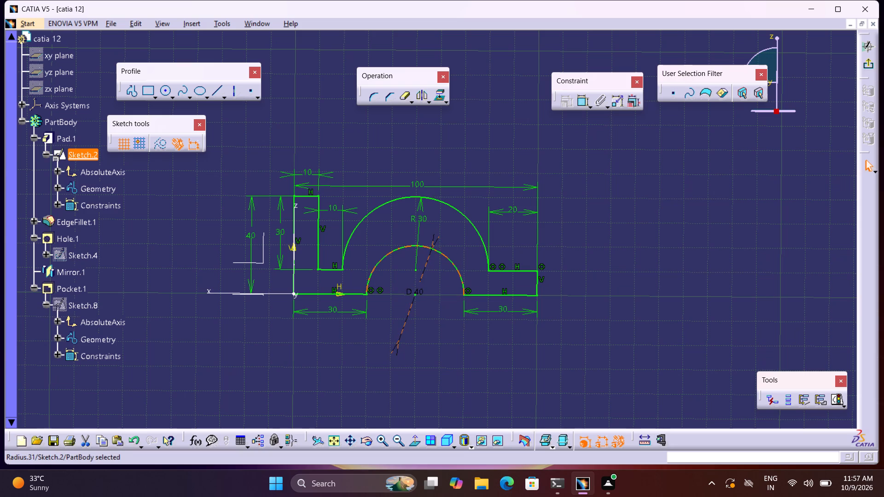
drag(407, 316, 421, 270)
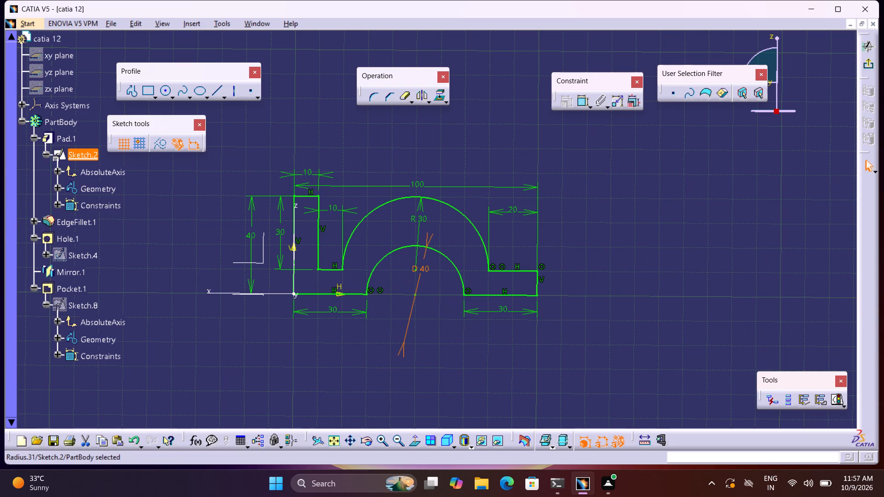
drag(421, 270, 419, 296)
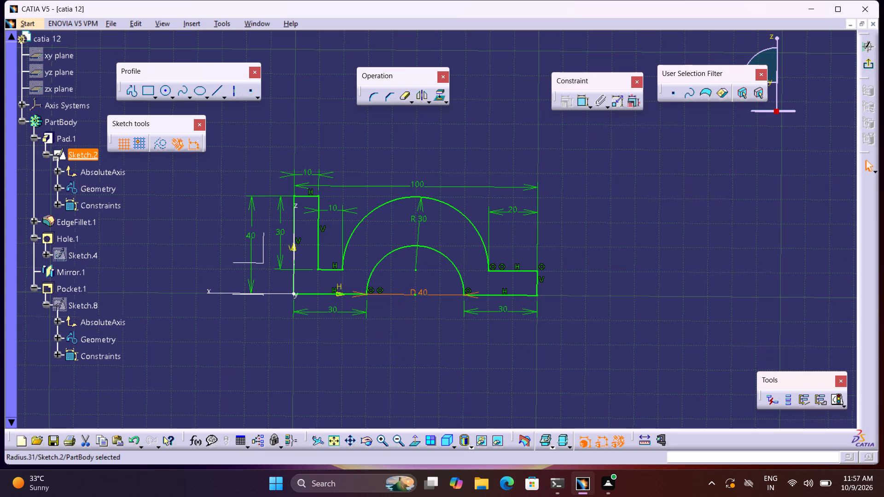
drag(419, 296, 413, 304)
click(413, 304)
drag(440, 295, 436, 272)
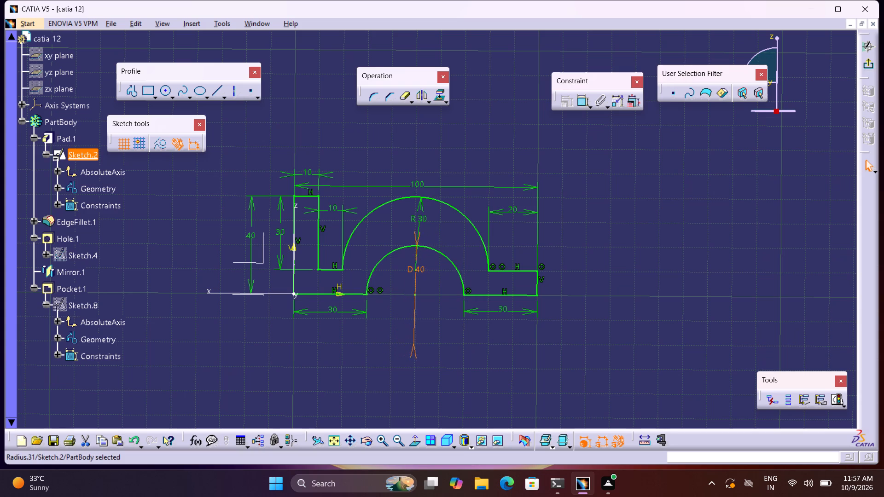
drag(436, 272, 436, 272)
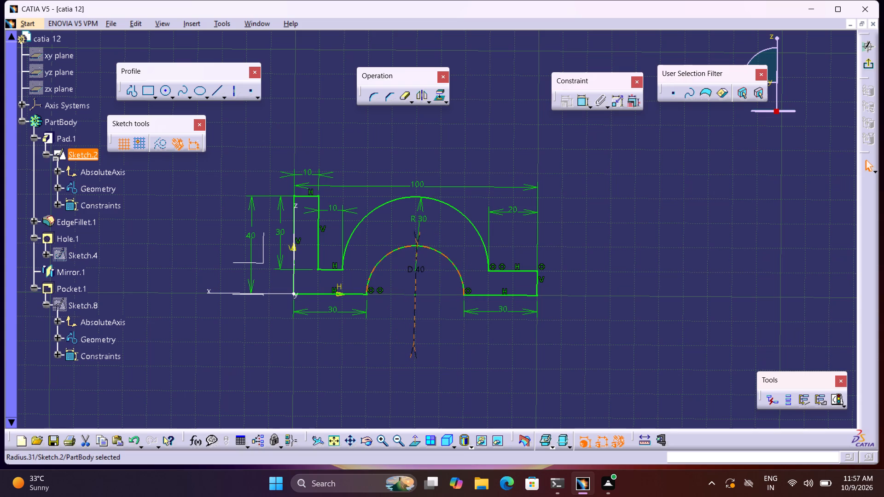
drag(422, 267, 421, 292)
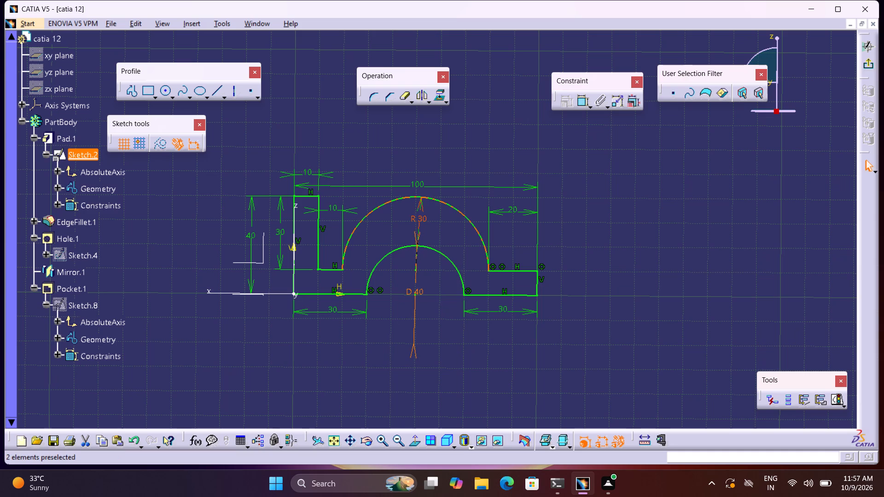
Adjust the outer arc's R 30 dimension to a nearly vertical line, with its label between the two arcs.
drag(419, 238, 420, 236)
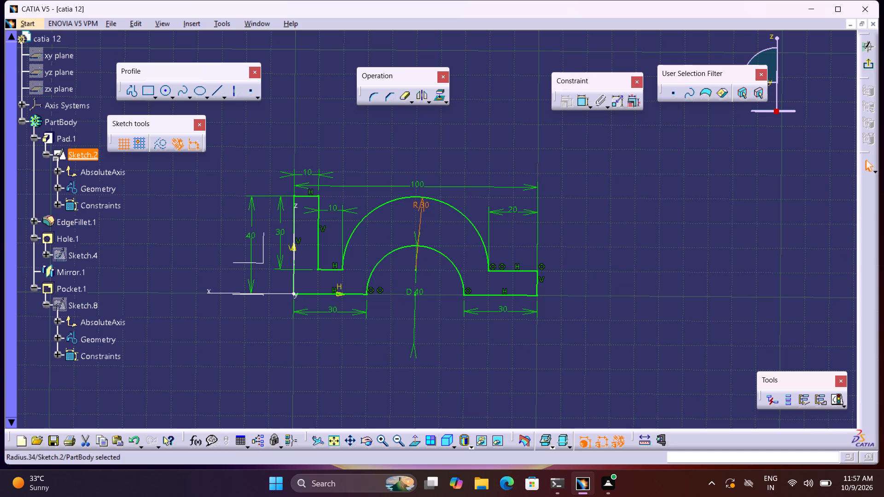
drag(420, 236, 416, 226)
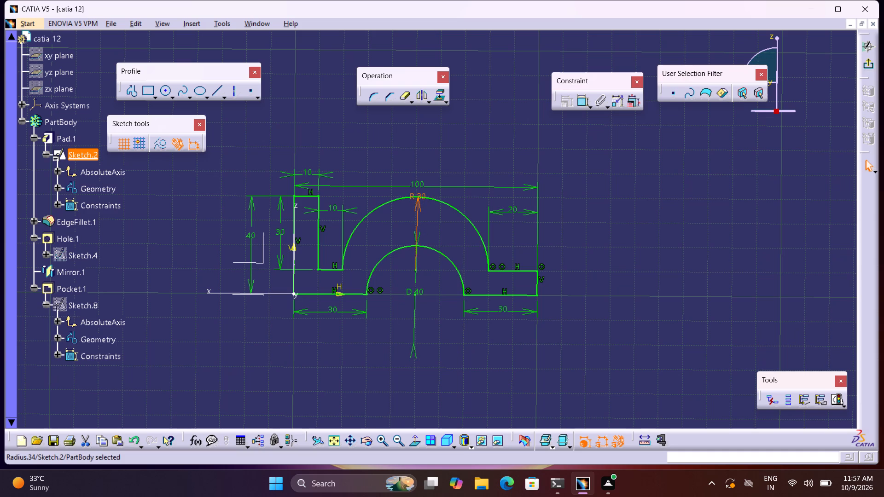
drag(416, 226, 418, 232)
drag(418, 232, 418, 234)
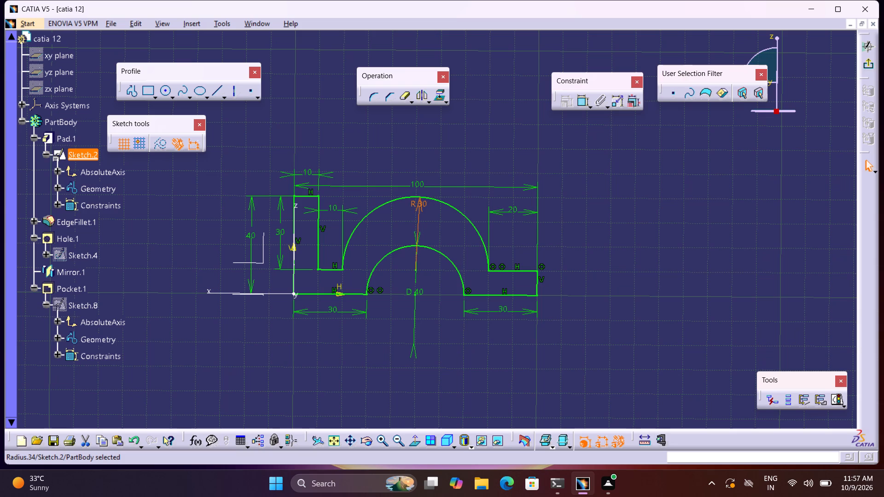
drag(418, 234, 417, 234)
double_click(618, 242)
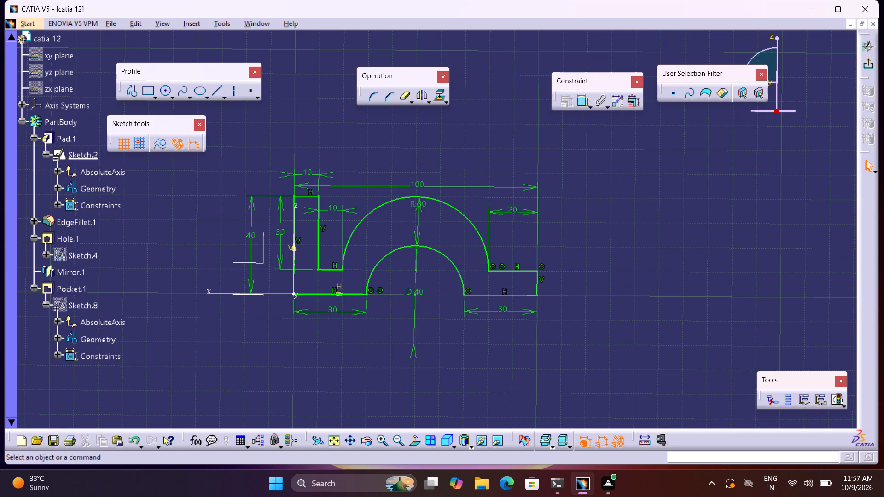
drag(426, 204, 428, 221)
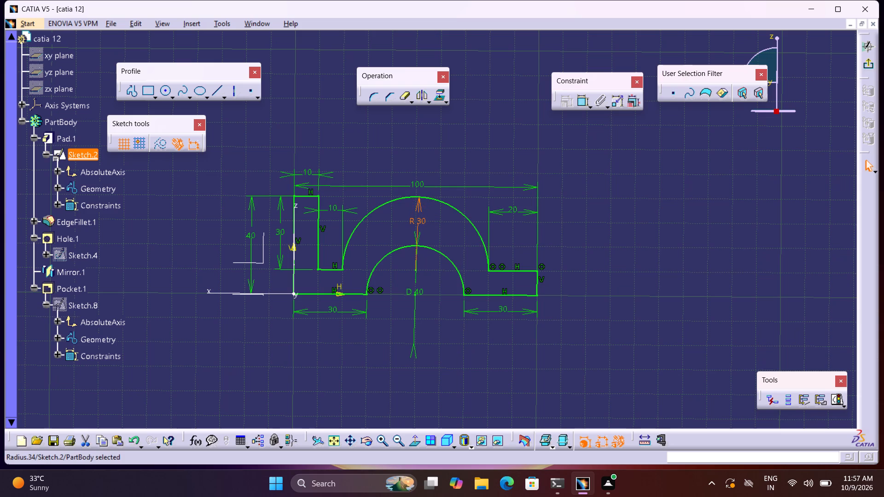
double_click(607, 208)
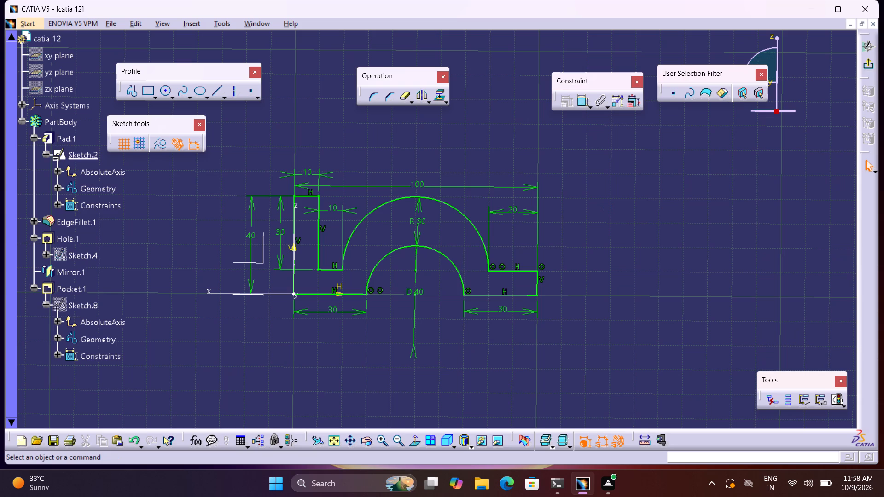
double_click(608, 208)
Square the view to the sketch plane with Normal View and flip it back to its original side.
click(409, 445)
click(409, 444)
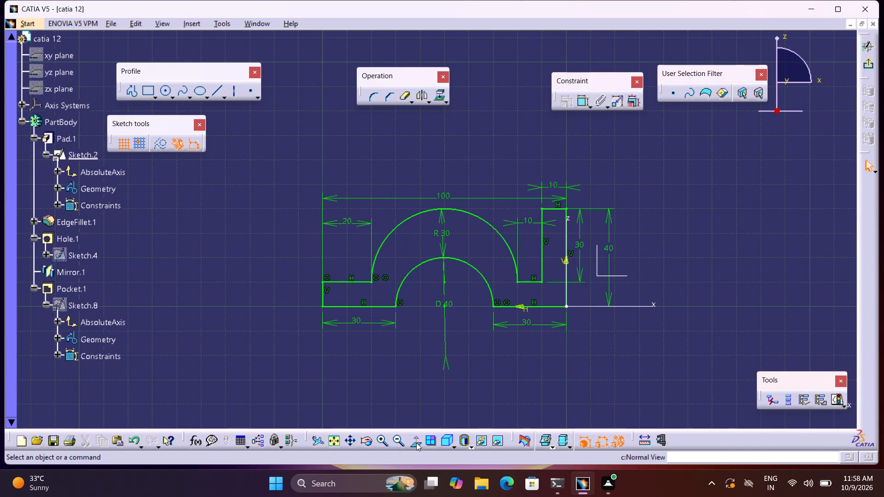
click(416, 443)
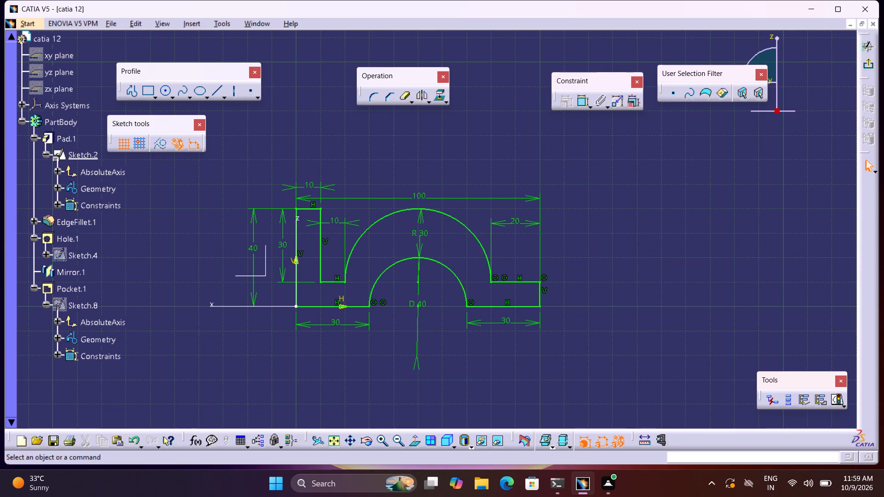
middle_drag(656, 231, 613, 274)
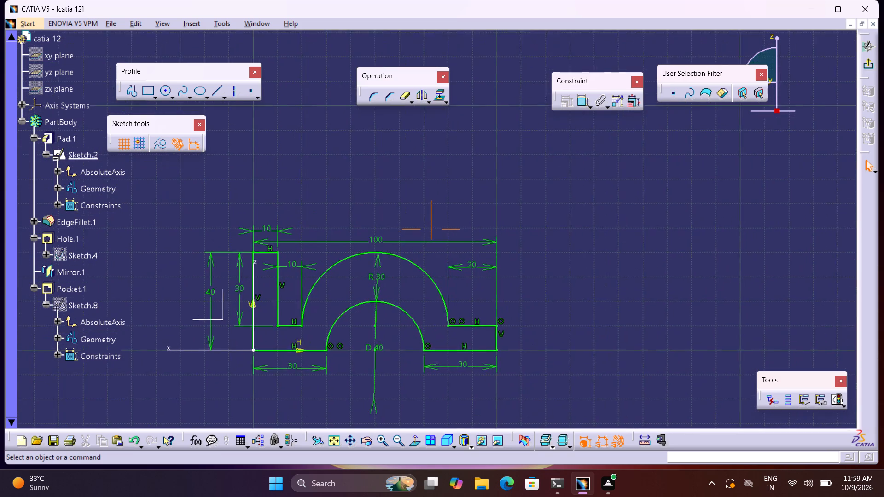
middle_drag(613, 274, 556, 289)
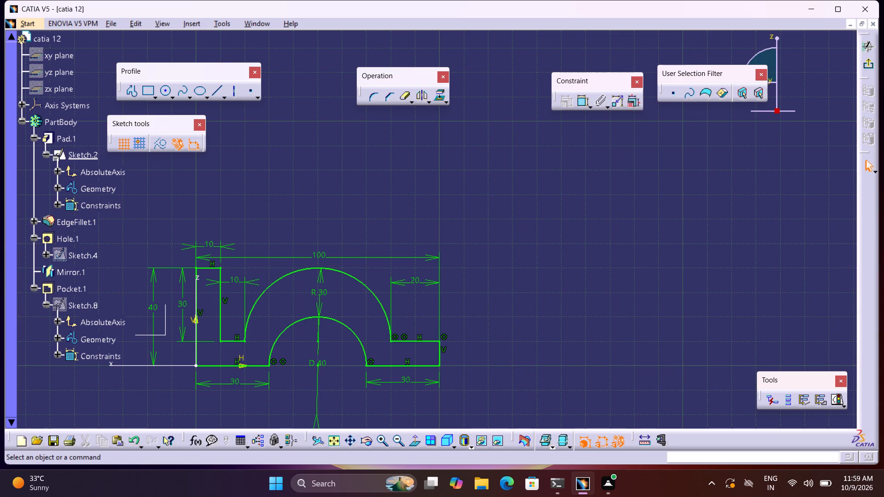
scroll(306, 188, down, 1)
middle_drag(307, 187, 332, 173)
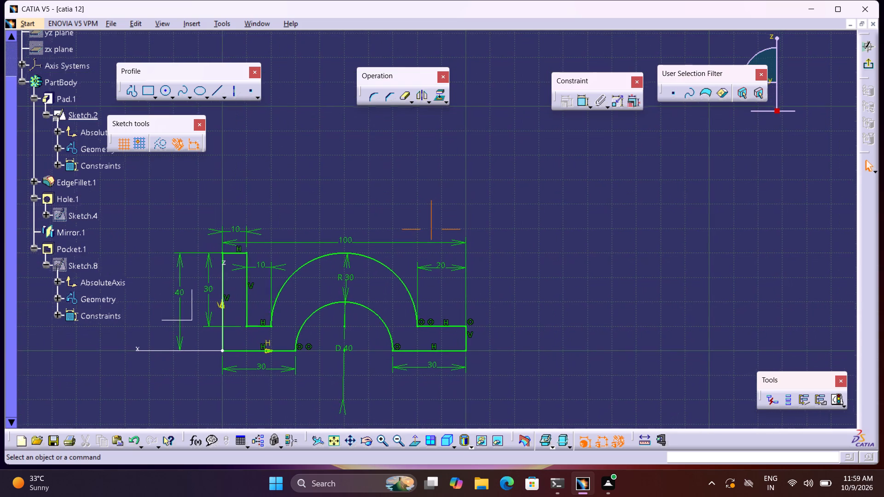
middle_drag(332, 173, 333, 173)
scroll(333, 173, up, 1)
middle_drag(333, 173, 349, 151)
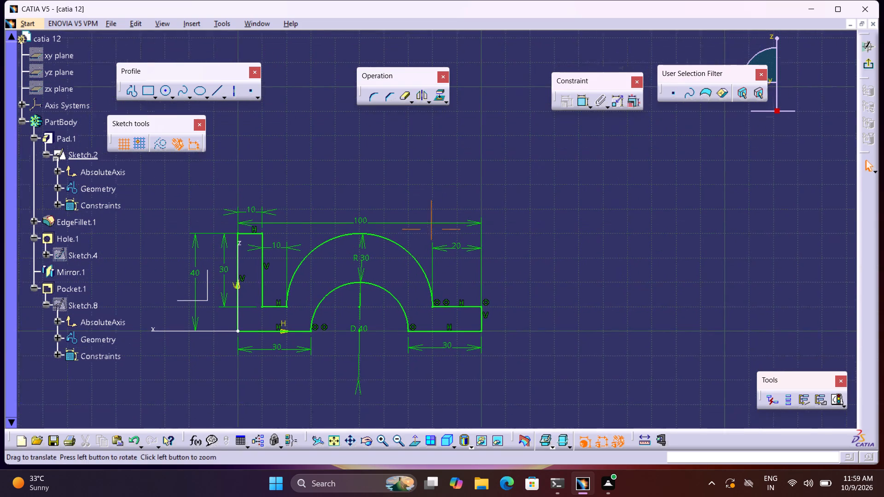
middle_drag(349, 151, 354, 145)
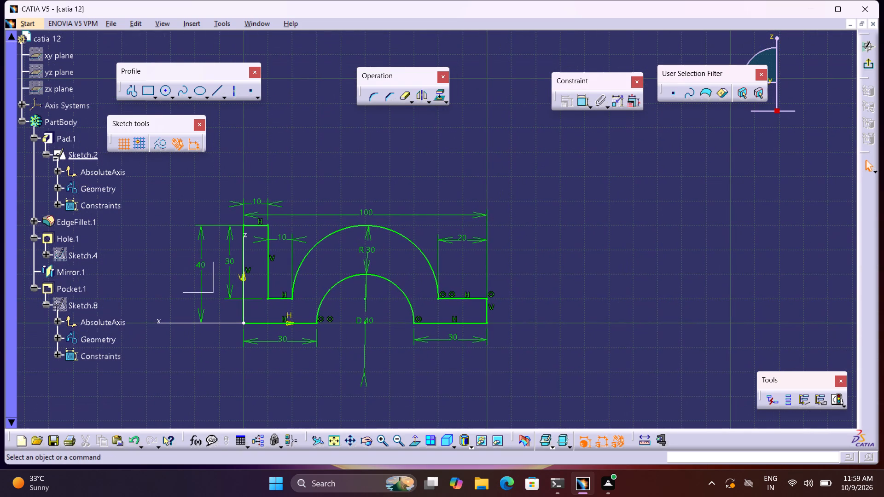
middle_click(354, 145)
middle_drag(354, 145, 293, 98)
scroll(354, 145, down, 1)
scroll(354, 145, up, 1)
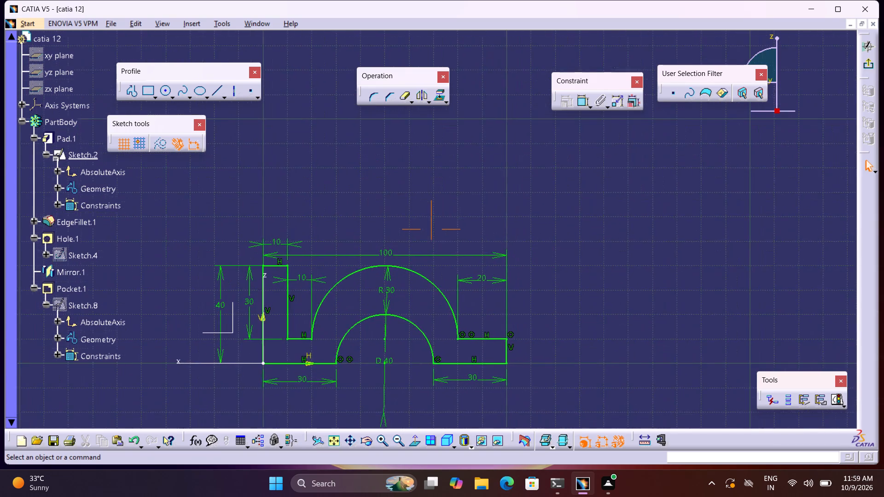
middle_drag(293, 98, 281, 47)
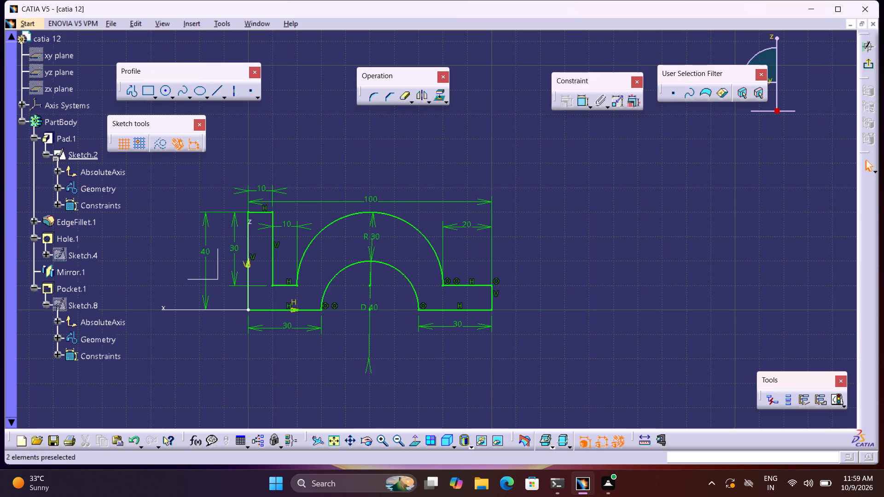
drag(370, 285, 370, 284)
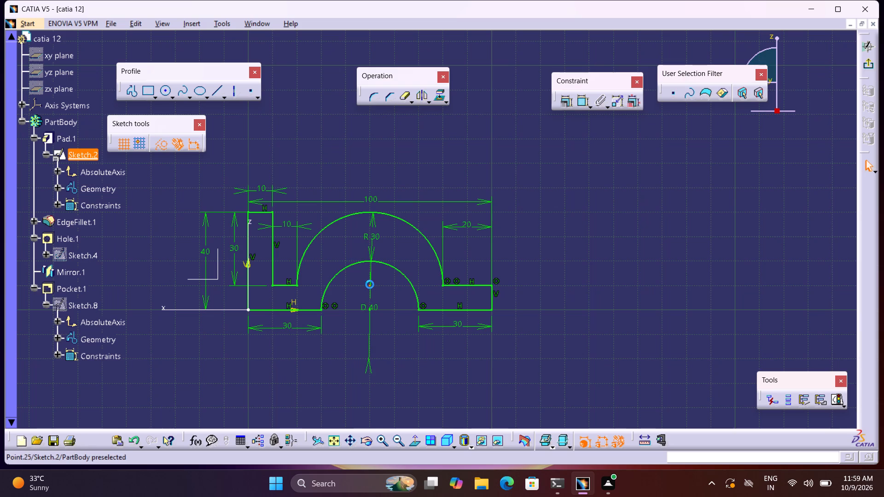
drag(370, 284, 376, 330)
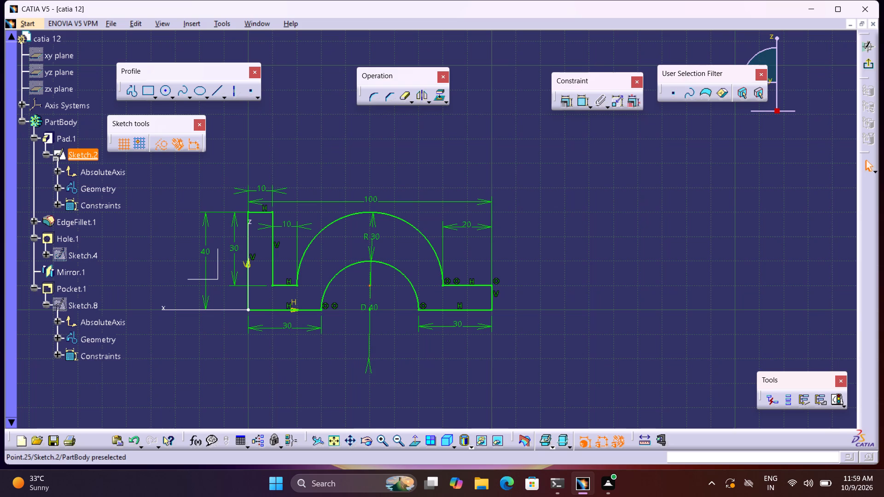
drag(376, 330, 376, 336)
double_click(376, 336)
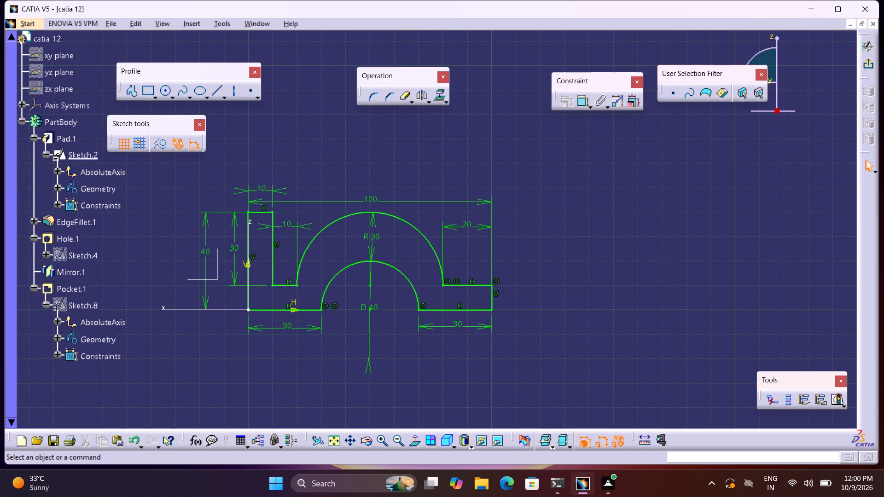
Exit the profile sketch back to part design and fit the whole part in view.
click(867, 67)
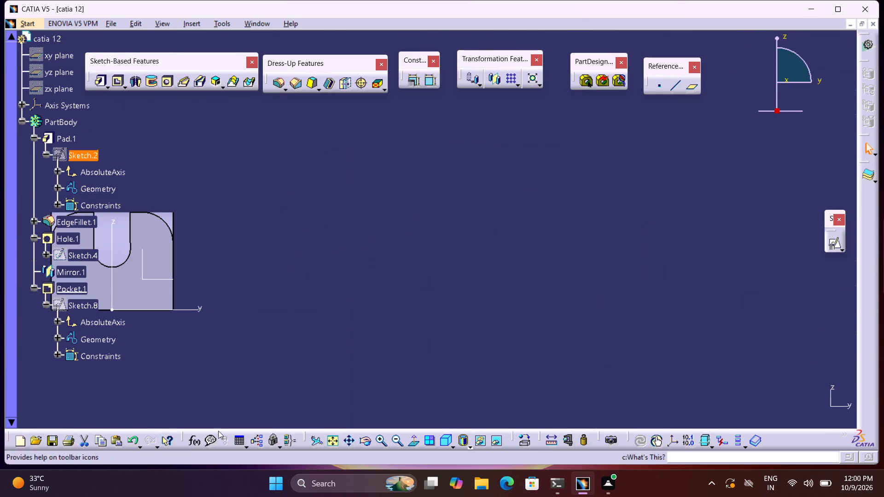
click(334, 435)
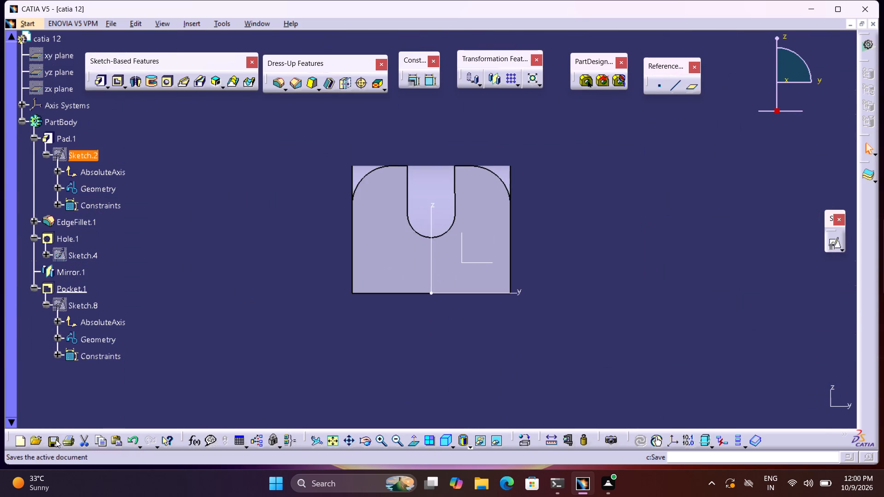
Save the part to the Desktop as a CATPart named catia 12, copying the file name for reuse.
click(55, 439)
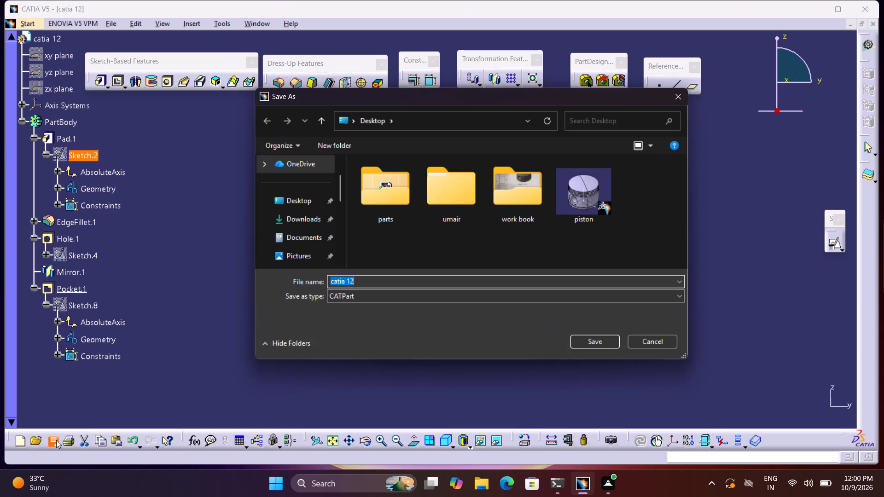
click(310, 194)
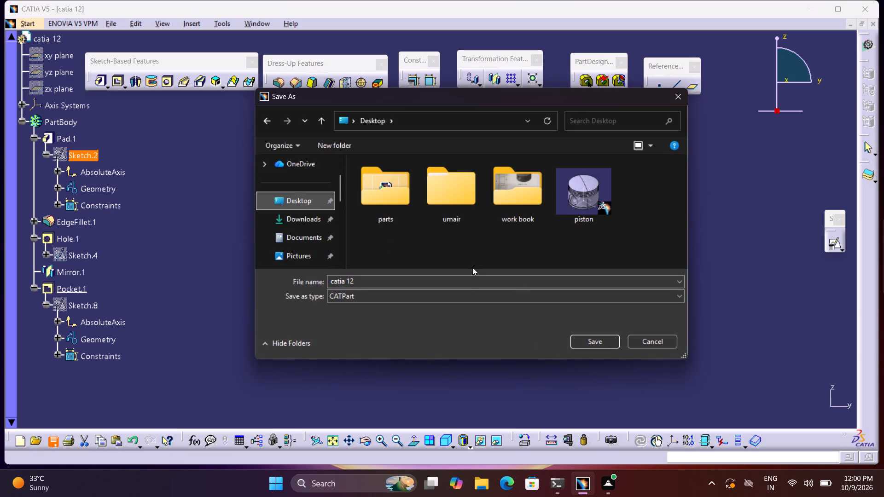
drag(472, 282, 348, 285)
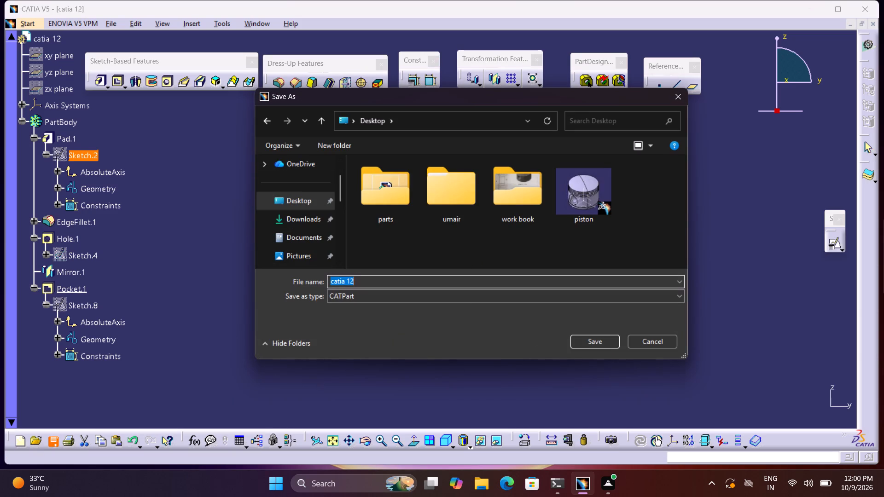
key(ctrl+v)
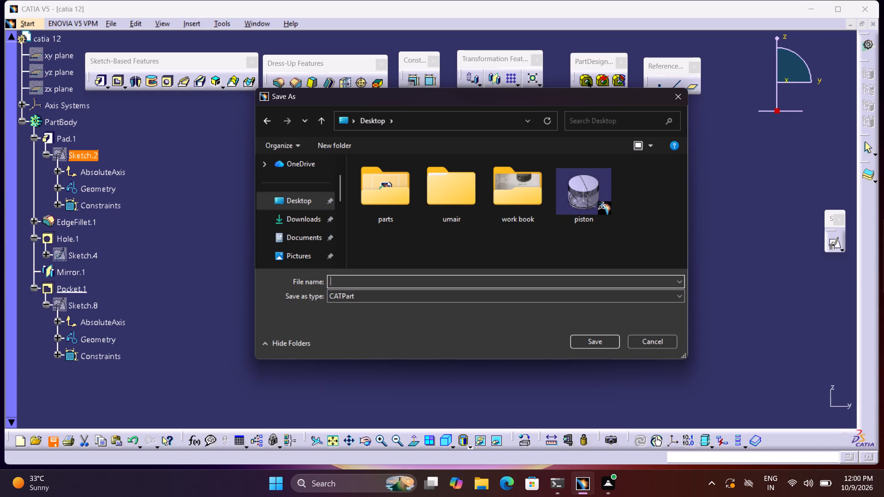
key(ctrl+z)
key(ctrl+c)
click(610, 341)
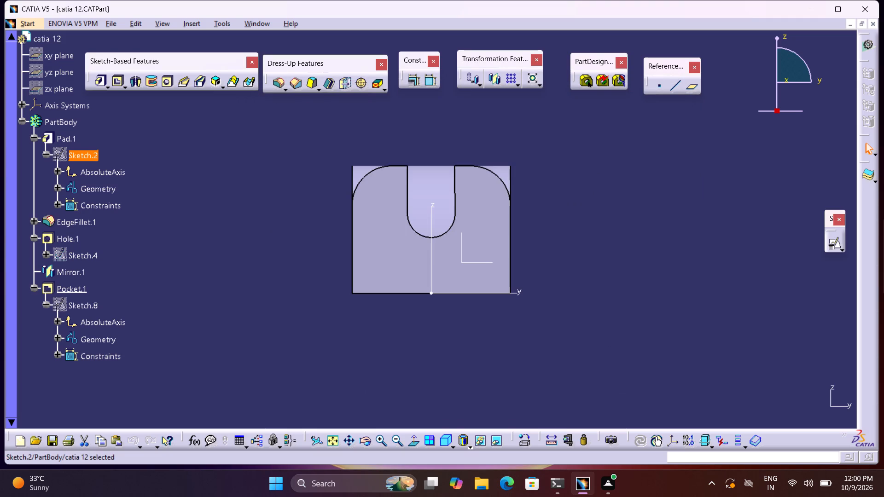
Start printing the part and set the page's paper format to A4 ISO.
key(ctrl+p)
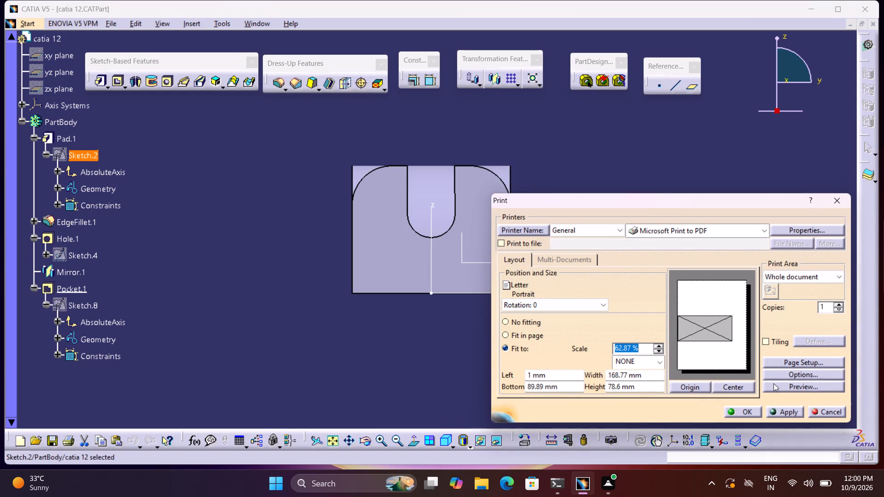
click(810, 362)
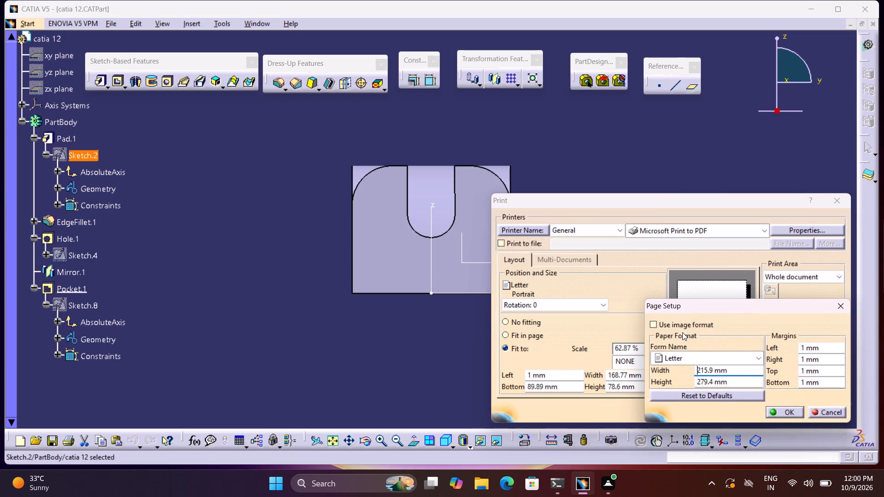
click(680, 357)
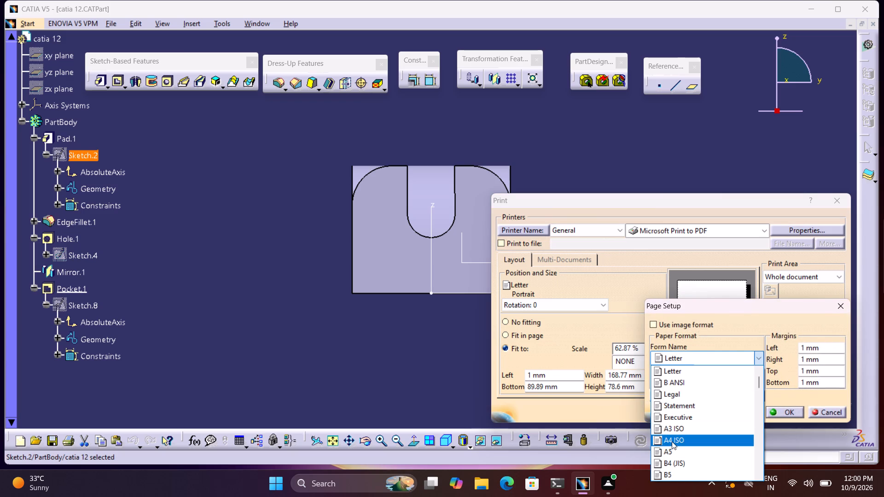
click(672, 441)
click(795, 414)
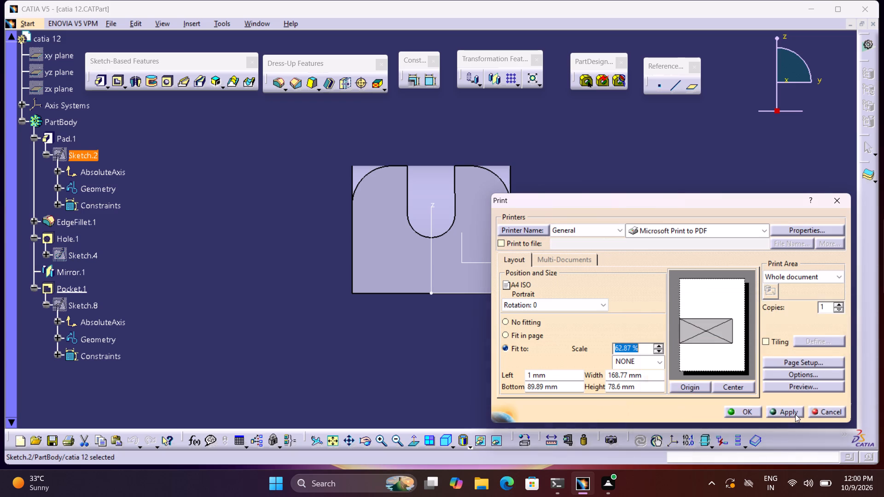
Print the part with Microsoft Print to PDF, saving the output on the Desktop as catia 12, and close the print setup.
click(788, 412)
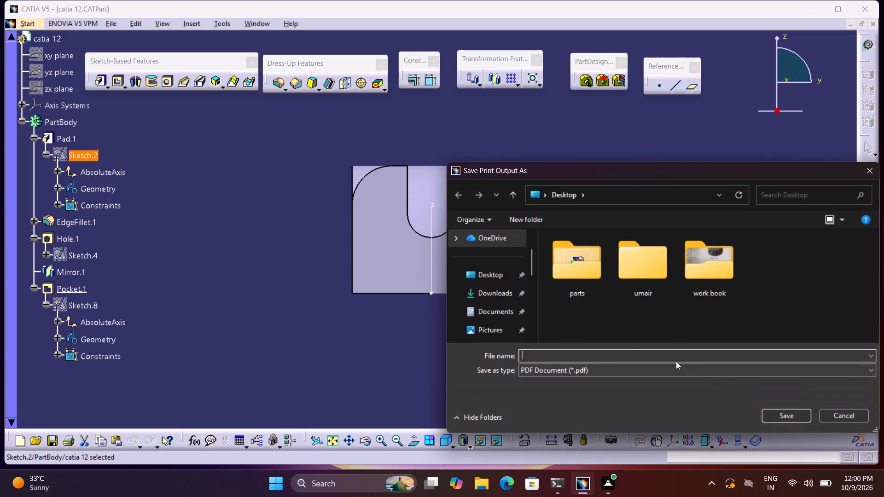
click(488, 271)
click(544, 355)
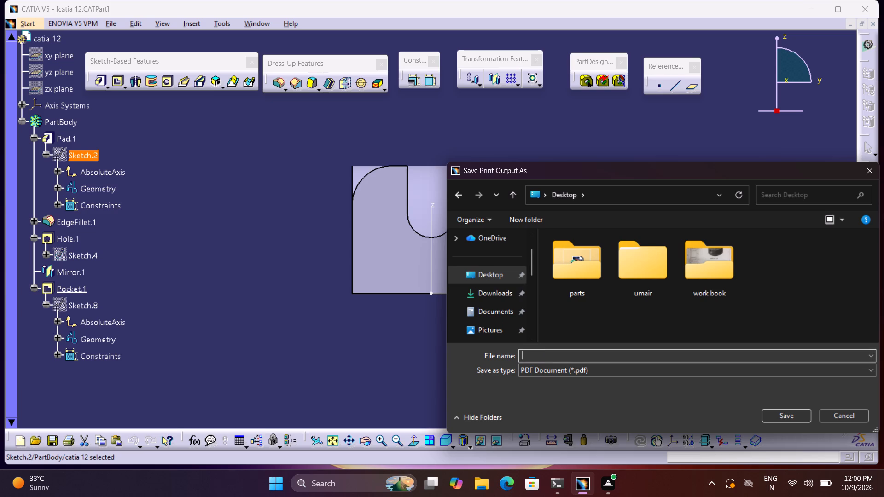
key(ctrl+p)
key(ctrl+c)
key(ctrl+v)
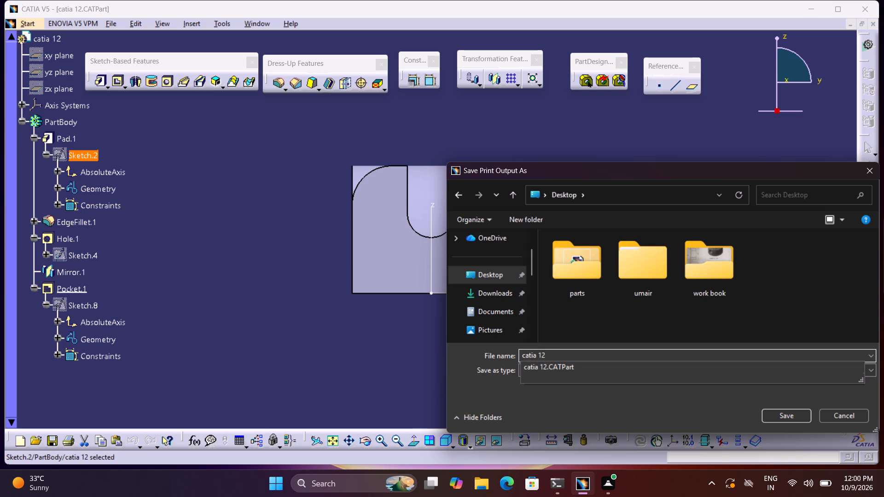
click(779, 417)
click(762, 408)
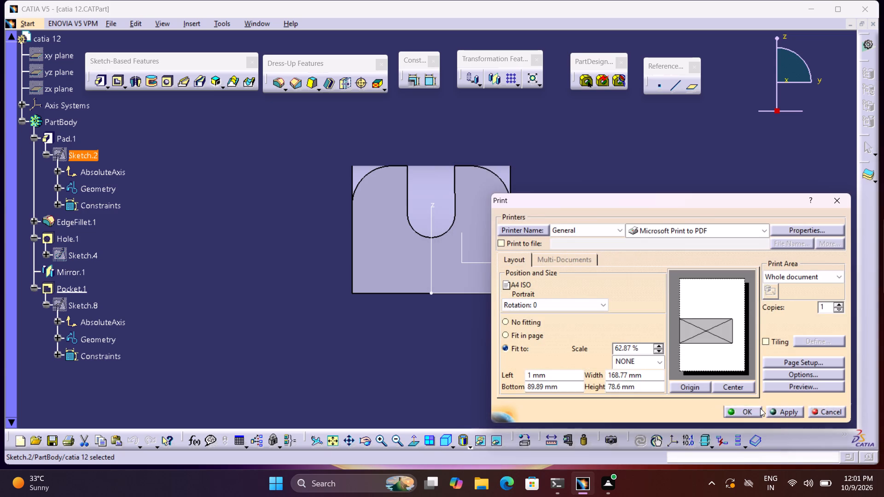
click(832, 414)
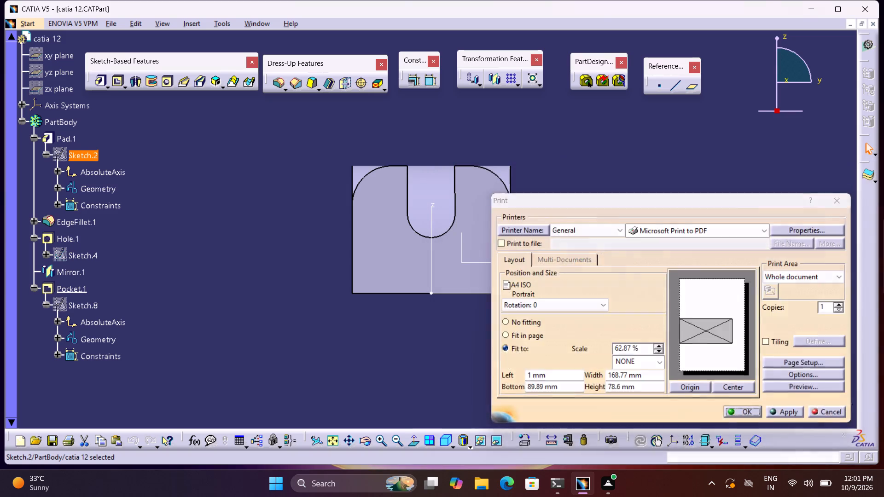